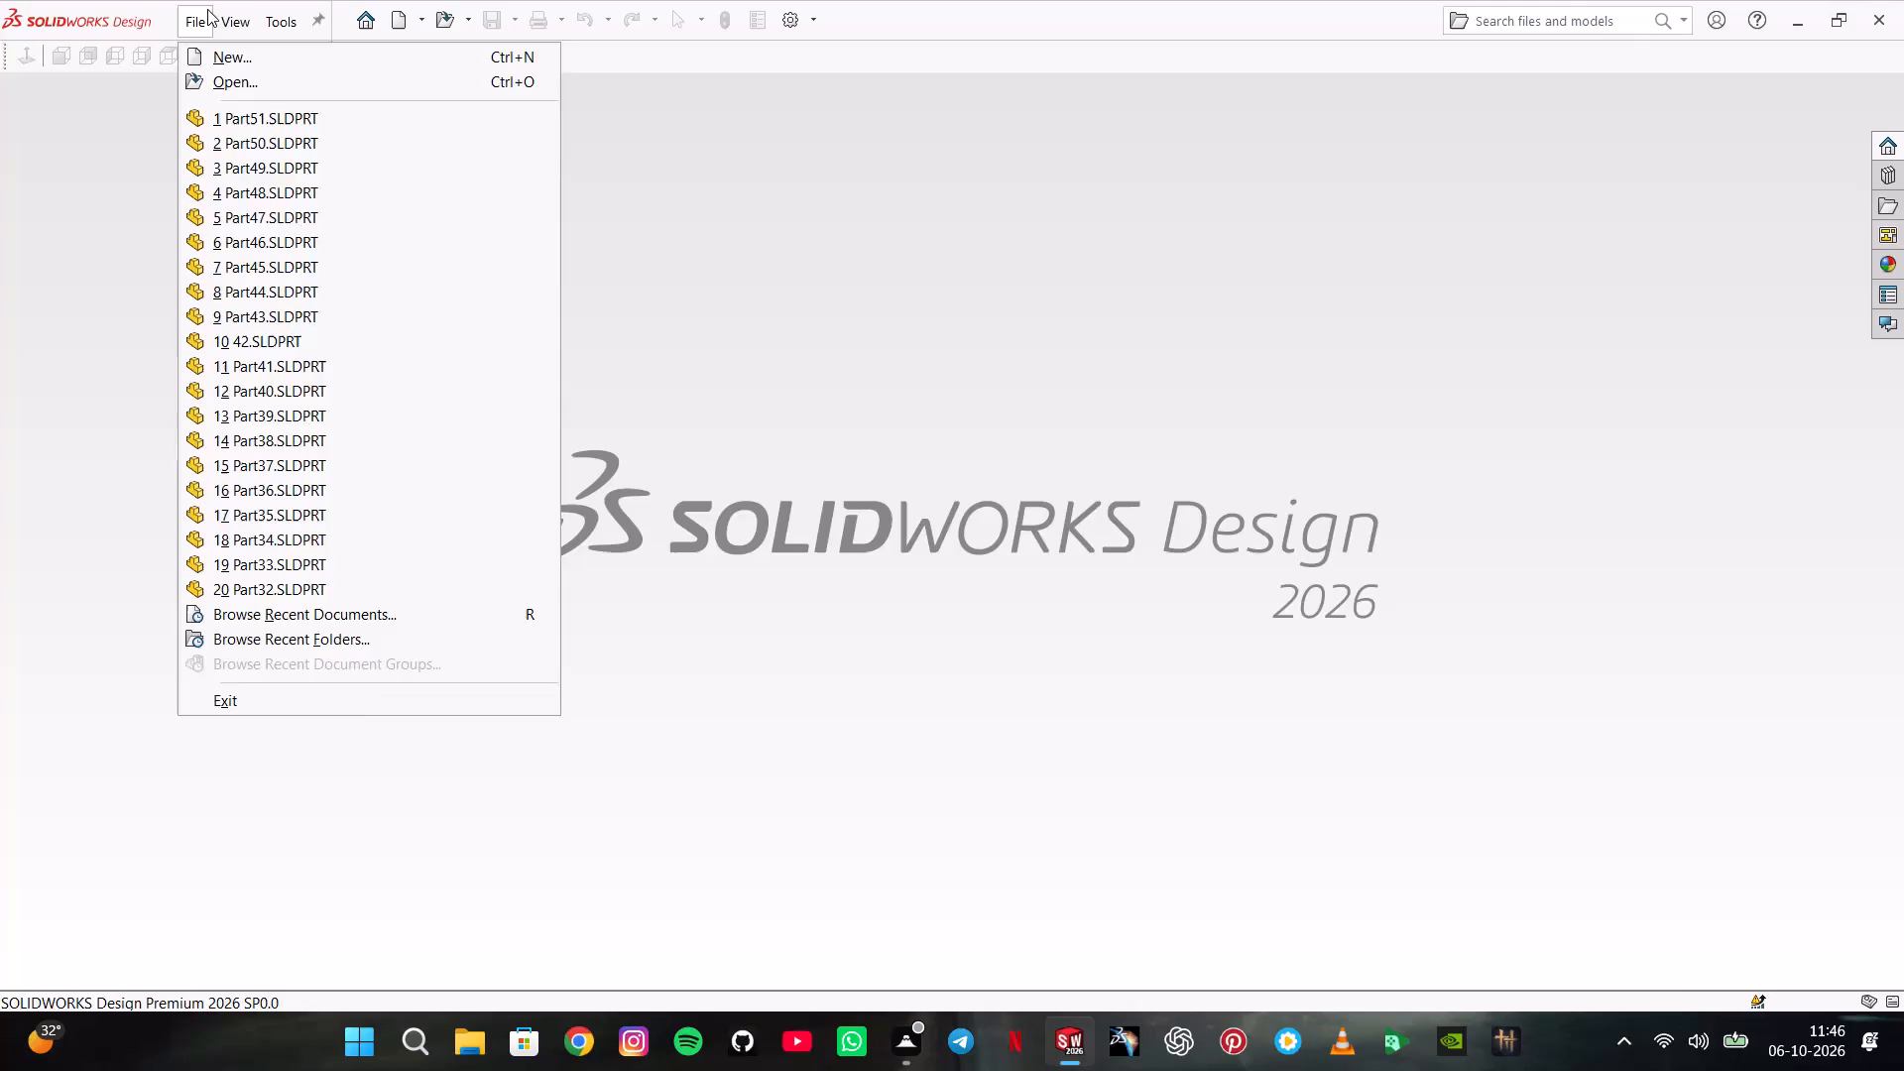
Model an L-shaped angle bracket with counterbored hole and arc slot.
Create a new Part document.
click(221, 48)
click(202, 45)
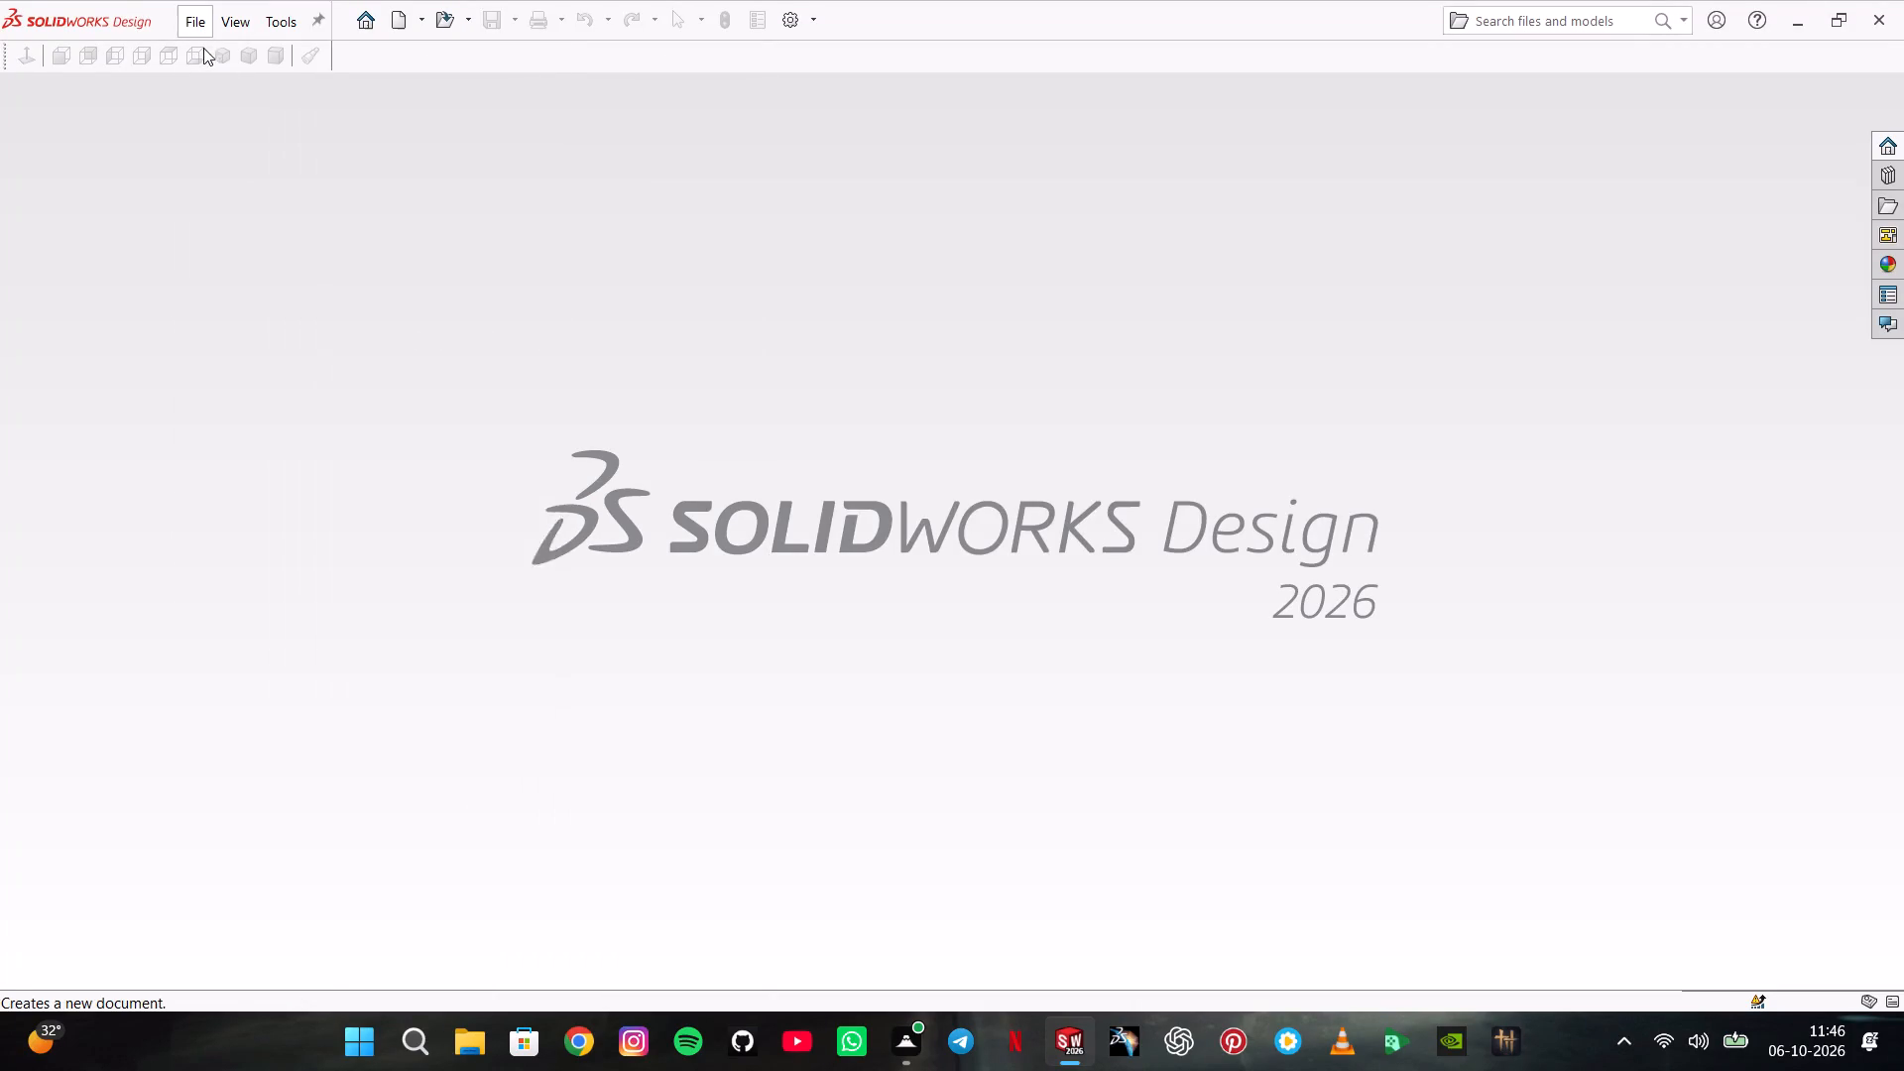
click(768, 768)
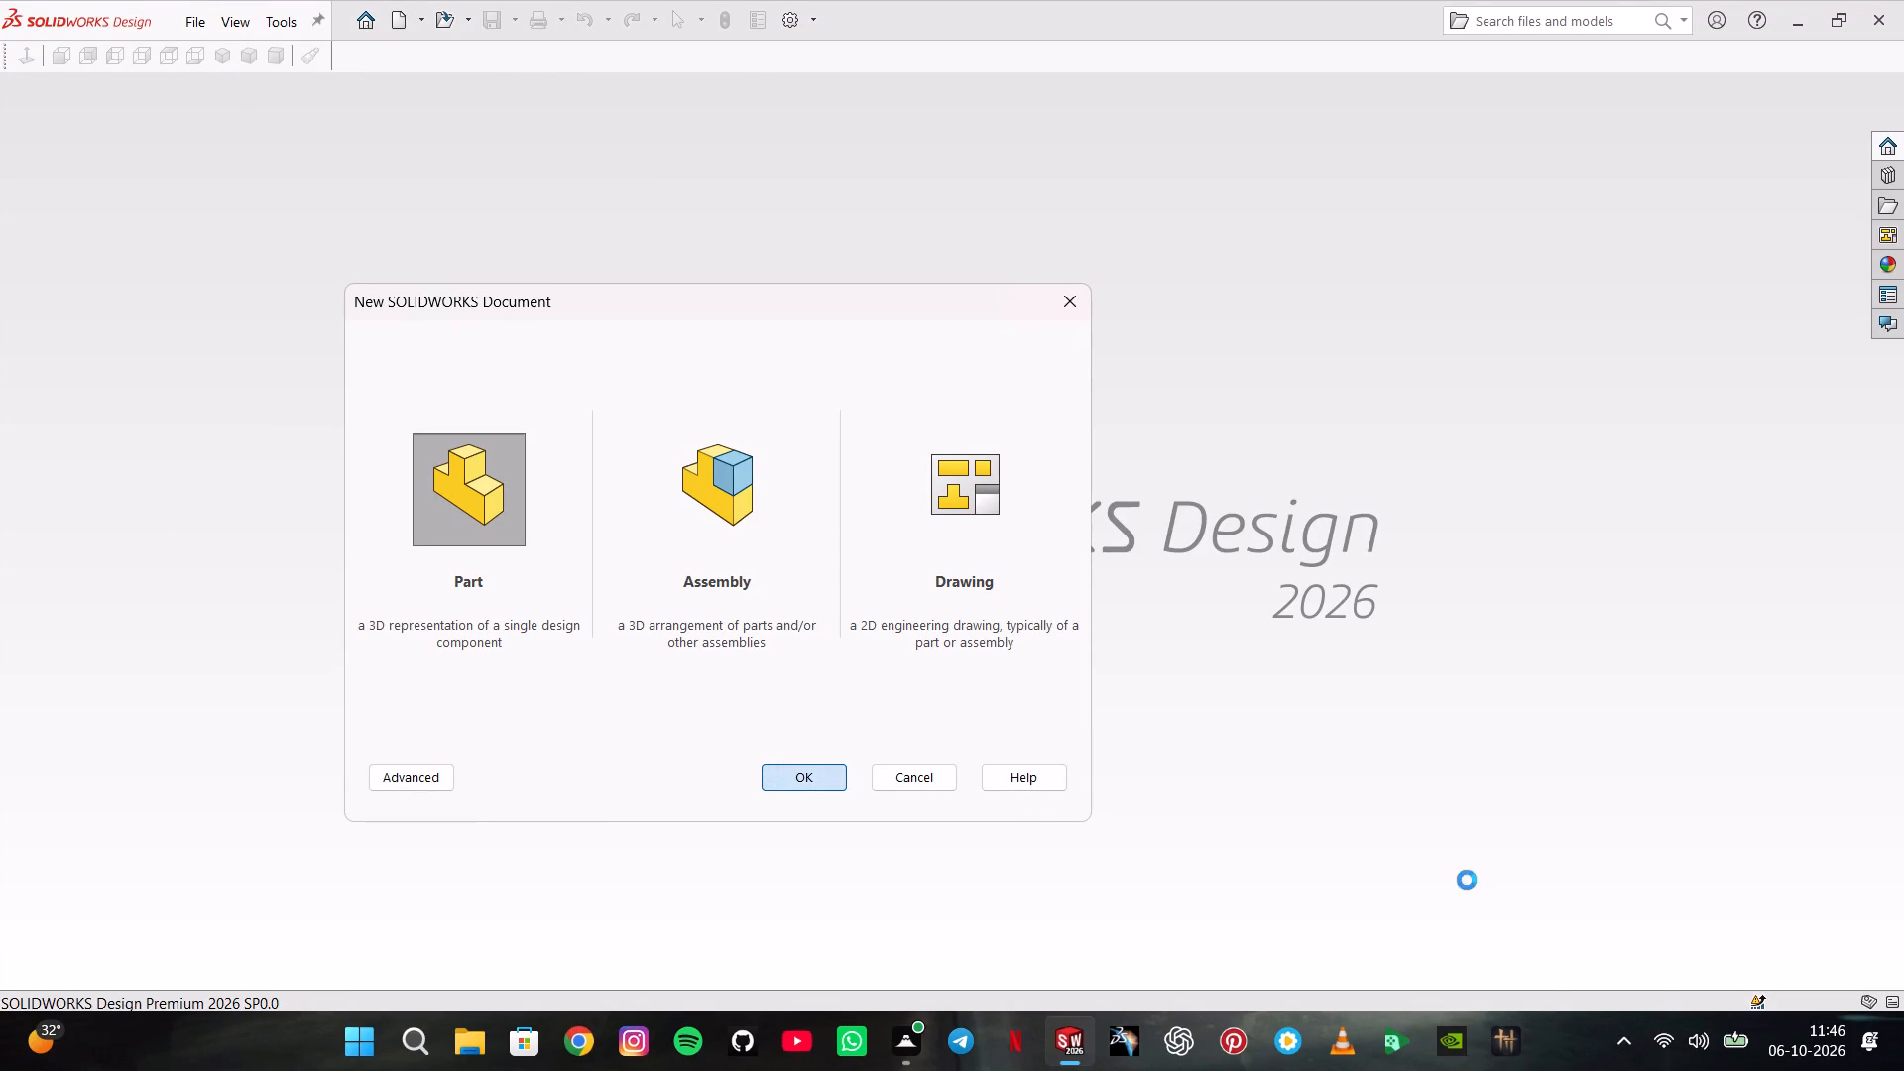
Set the part's unit system to MMGS.
click(1794, 1000)
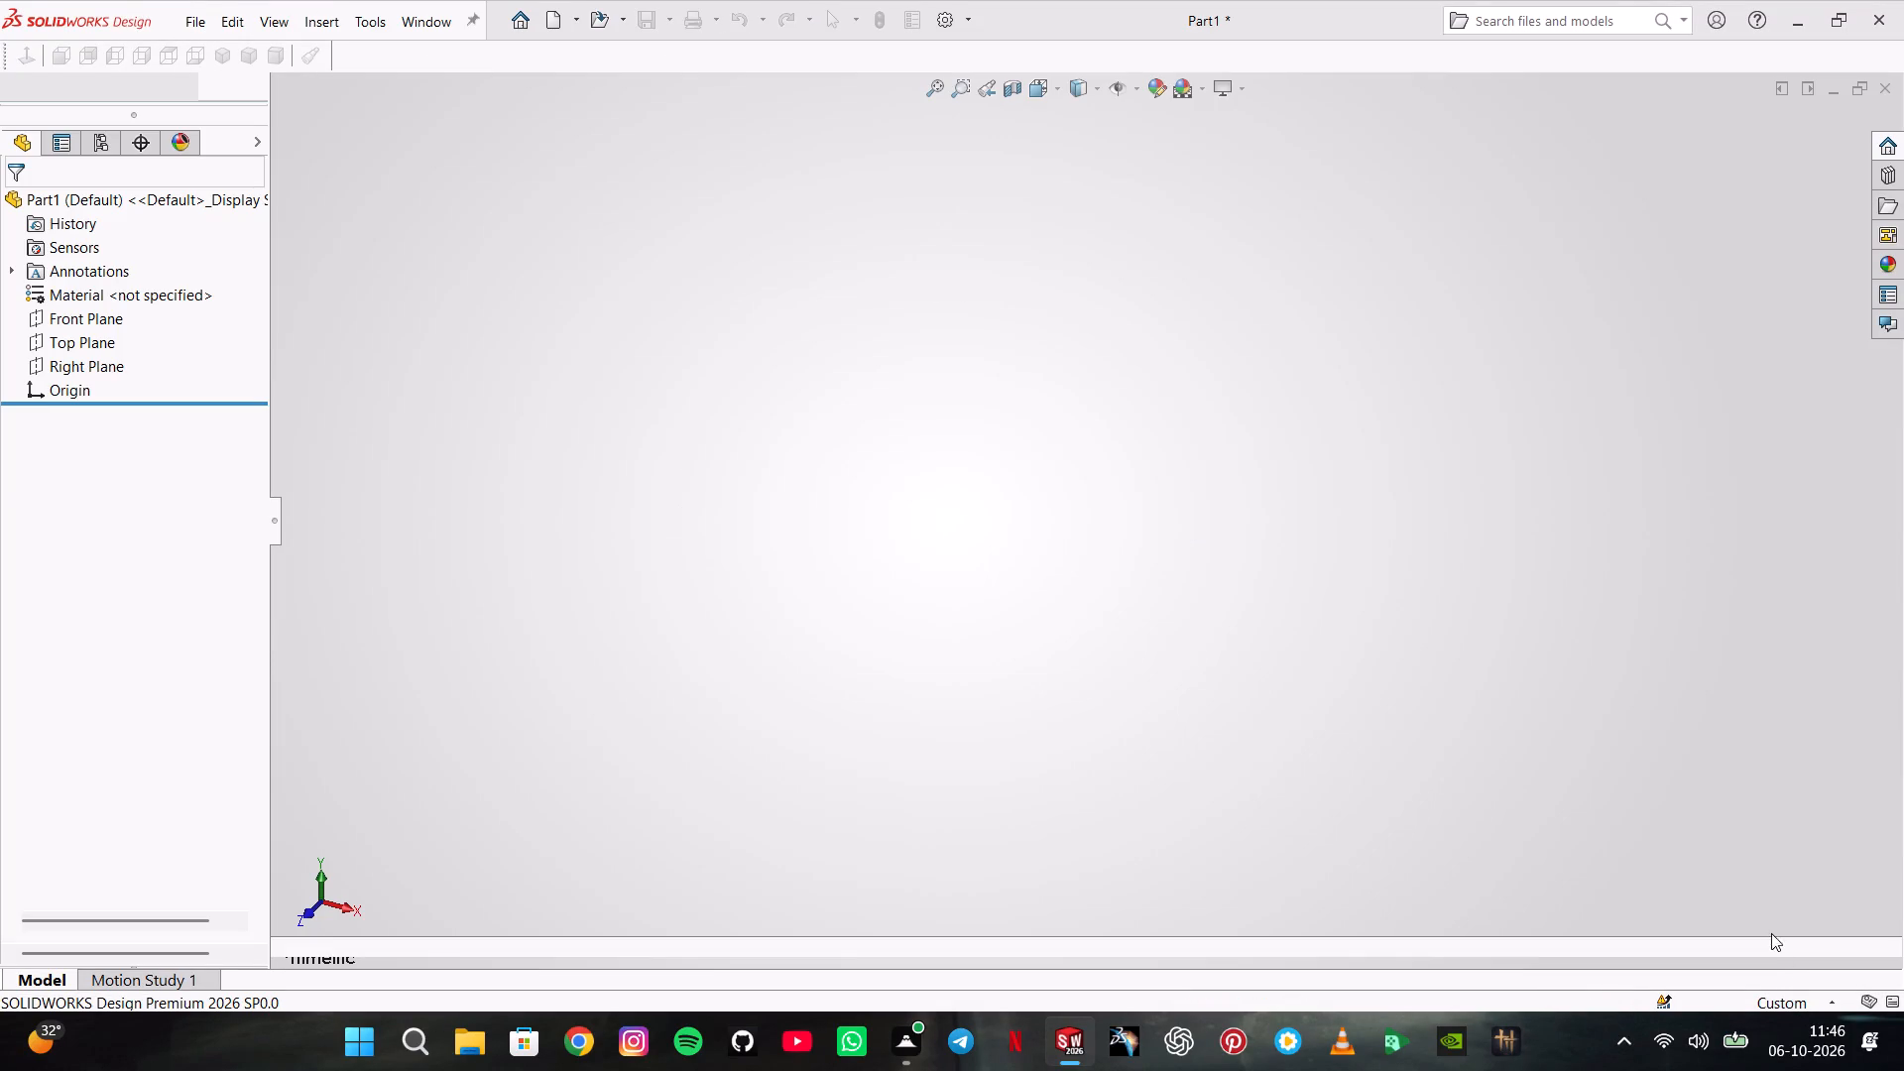
click(1784, 999)
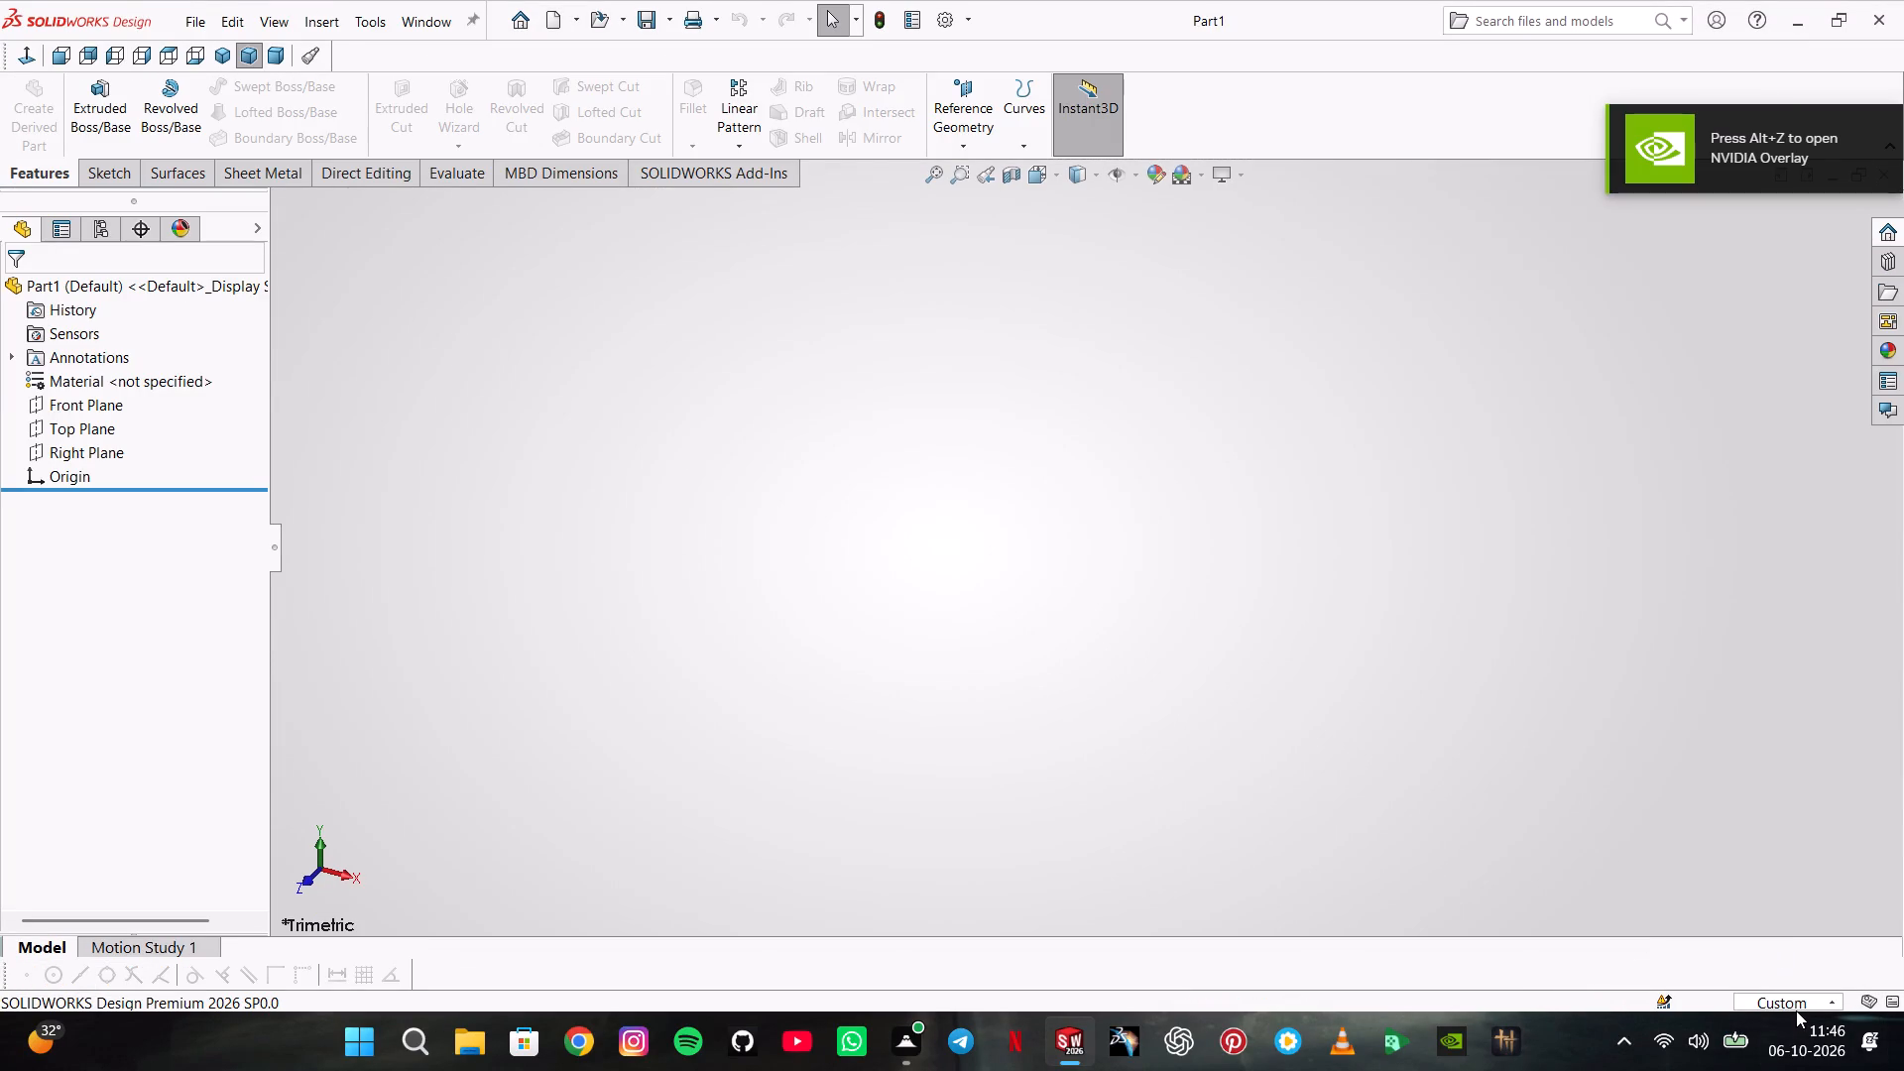
click(1796, 1011)
click(1762, 892)
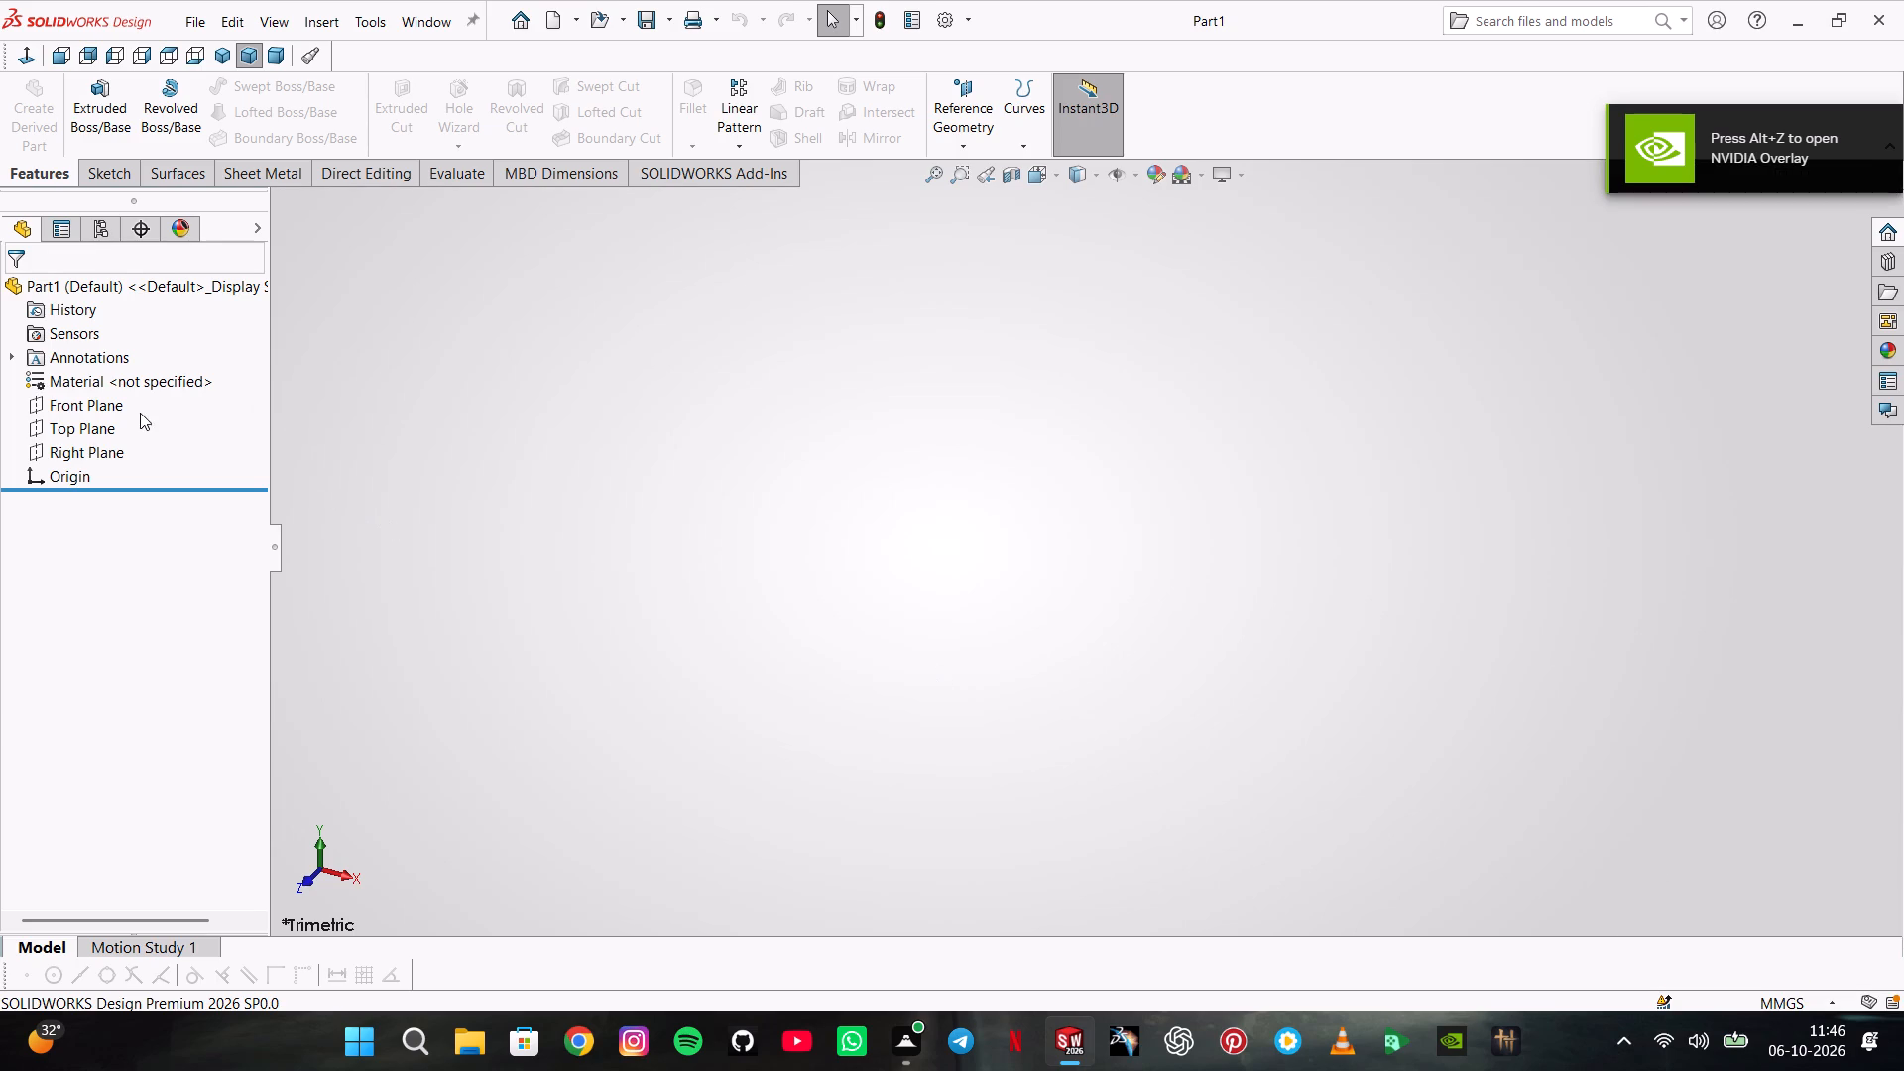
Start a new sketch on the Top Plane.
click(106, 424)
click(125, 396)
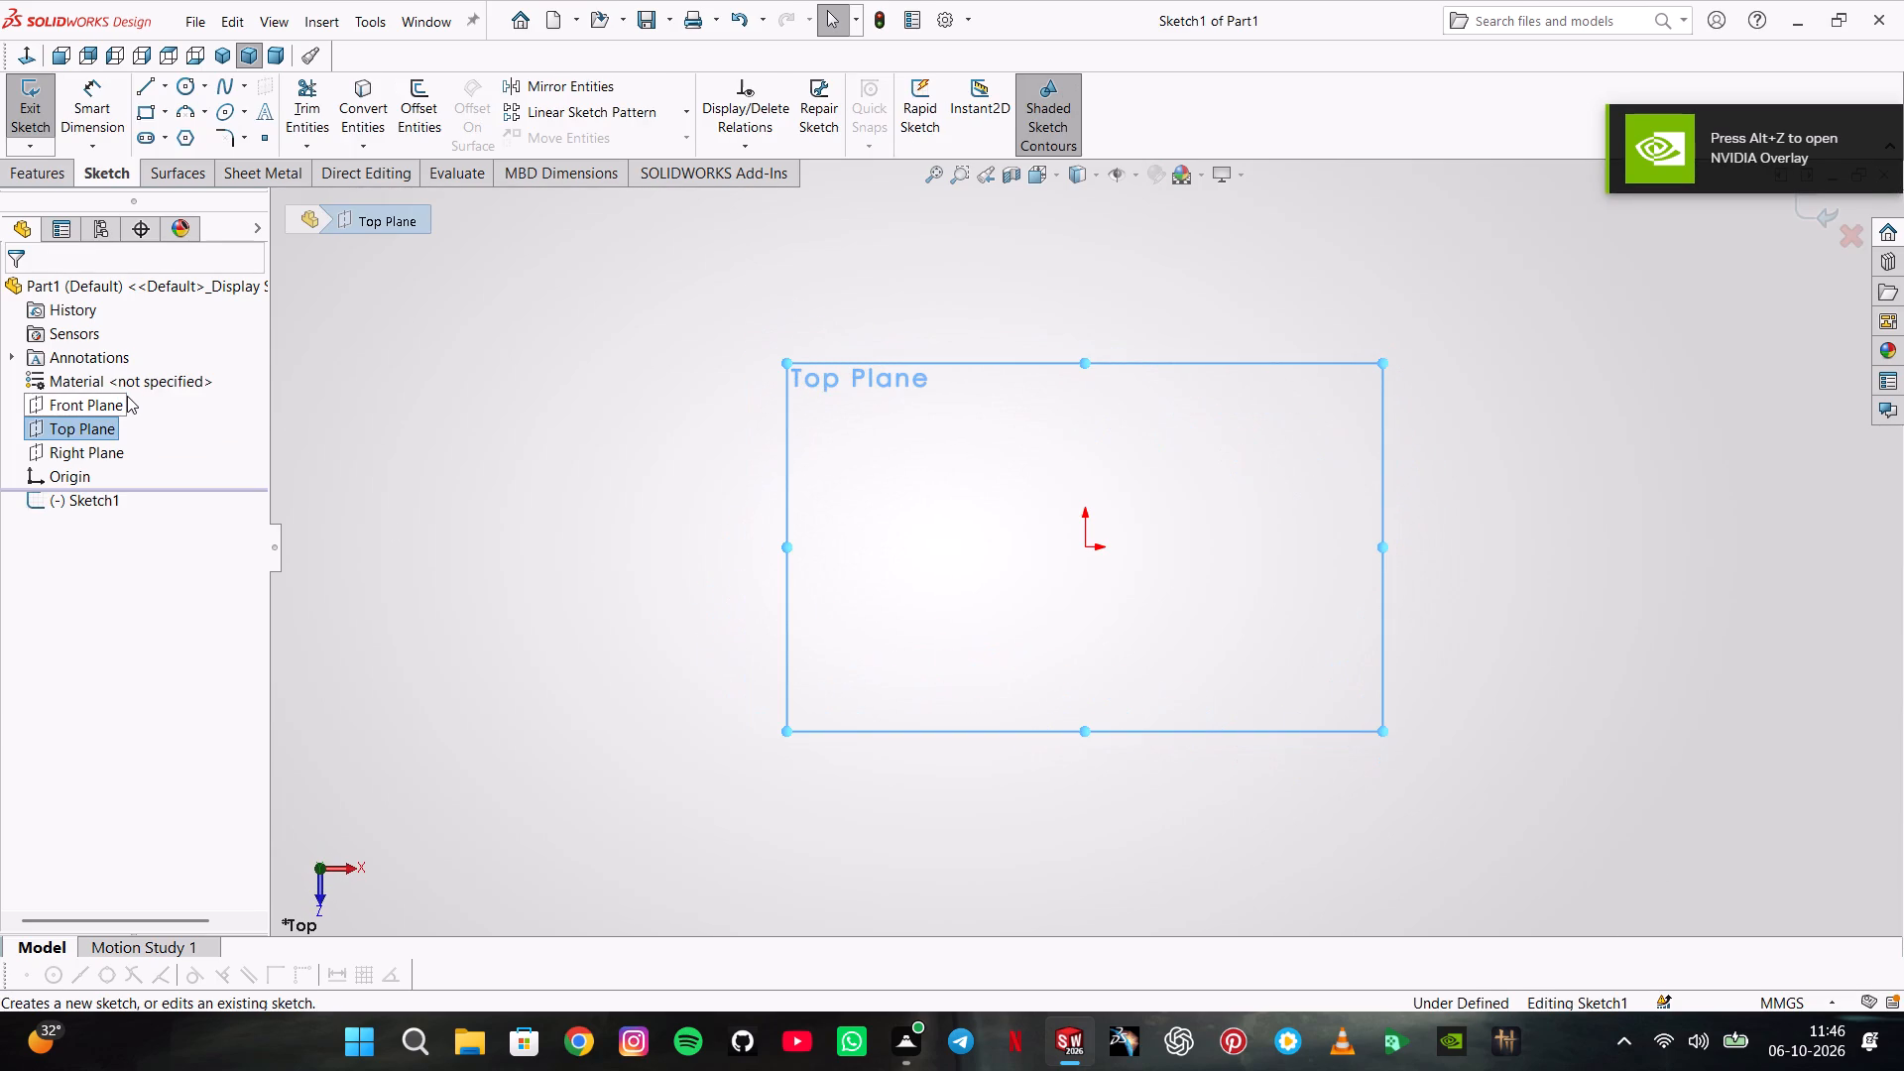
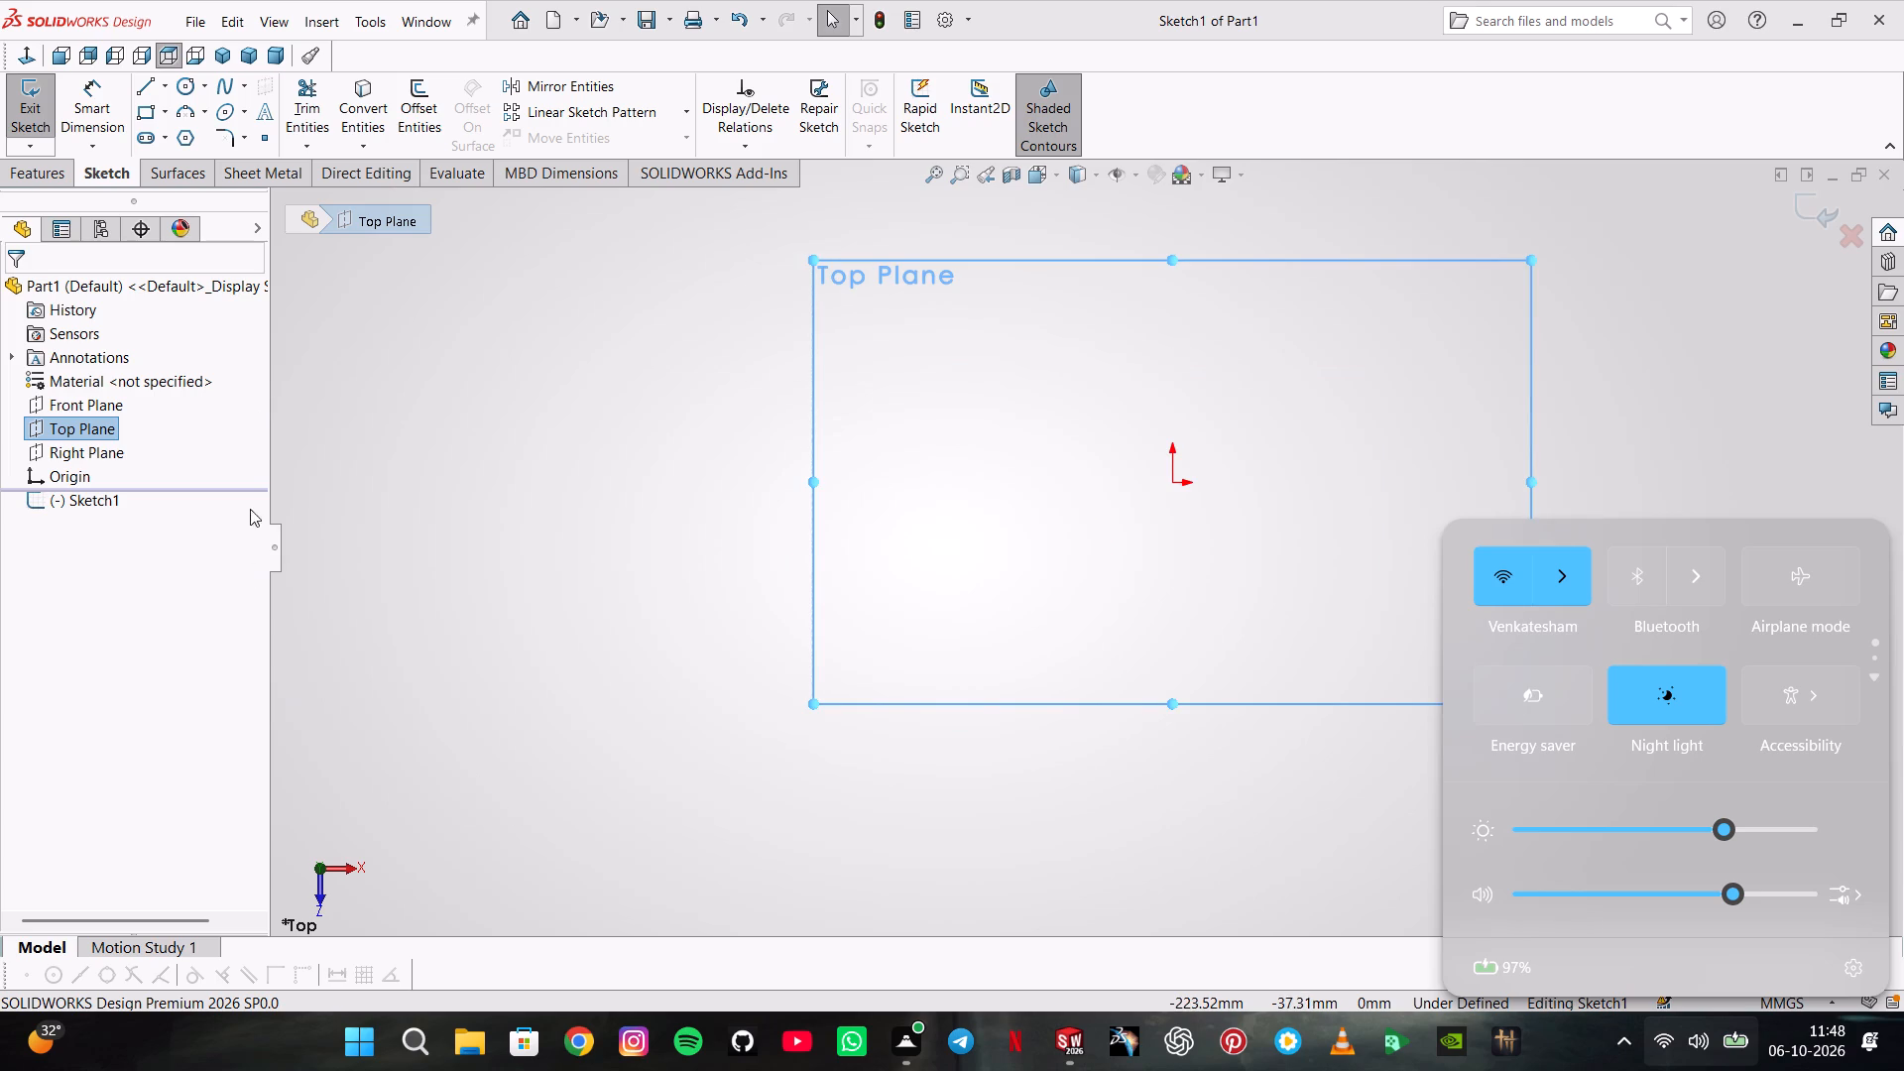
Sketch a center rectangle about 179 mm wide and 75 mm high, centred on the origin.
click(167, 112)
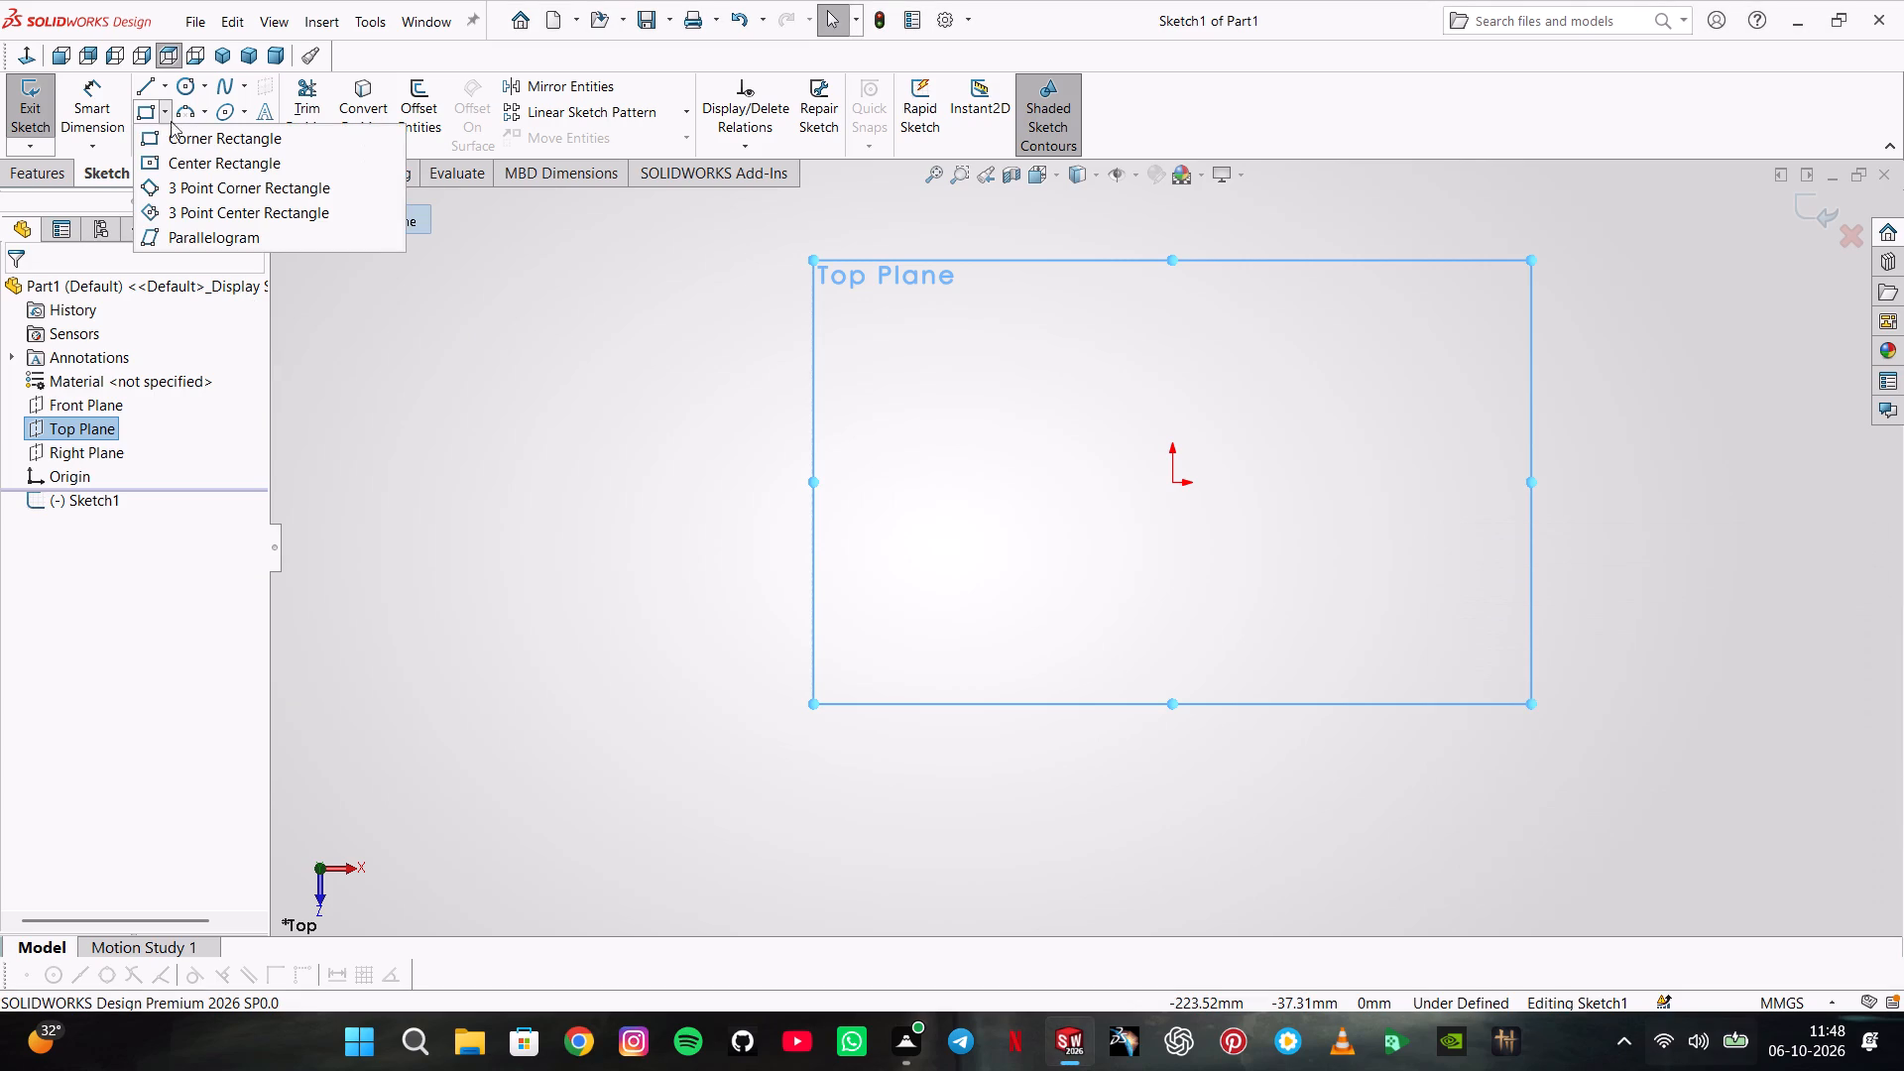
click(178, 172)
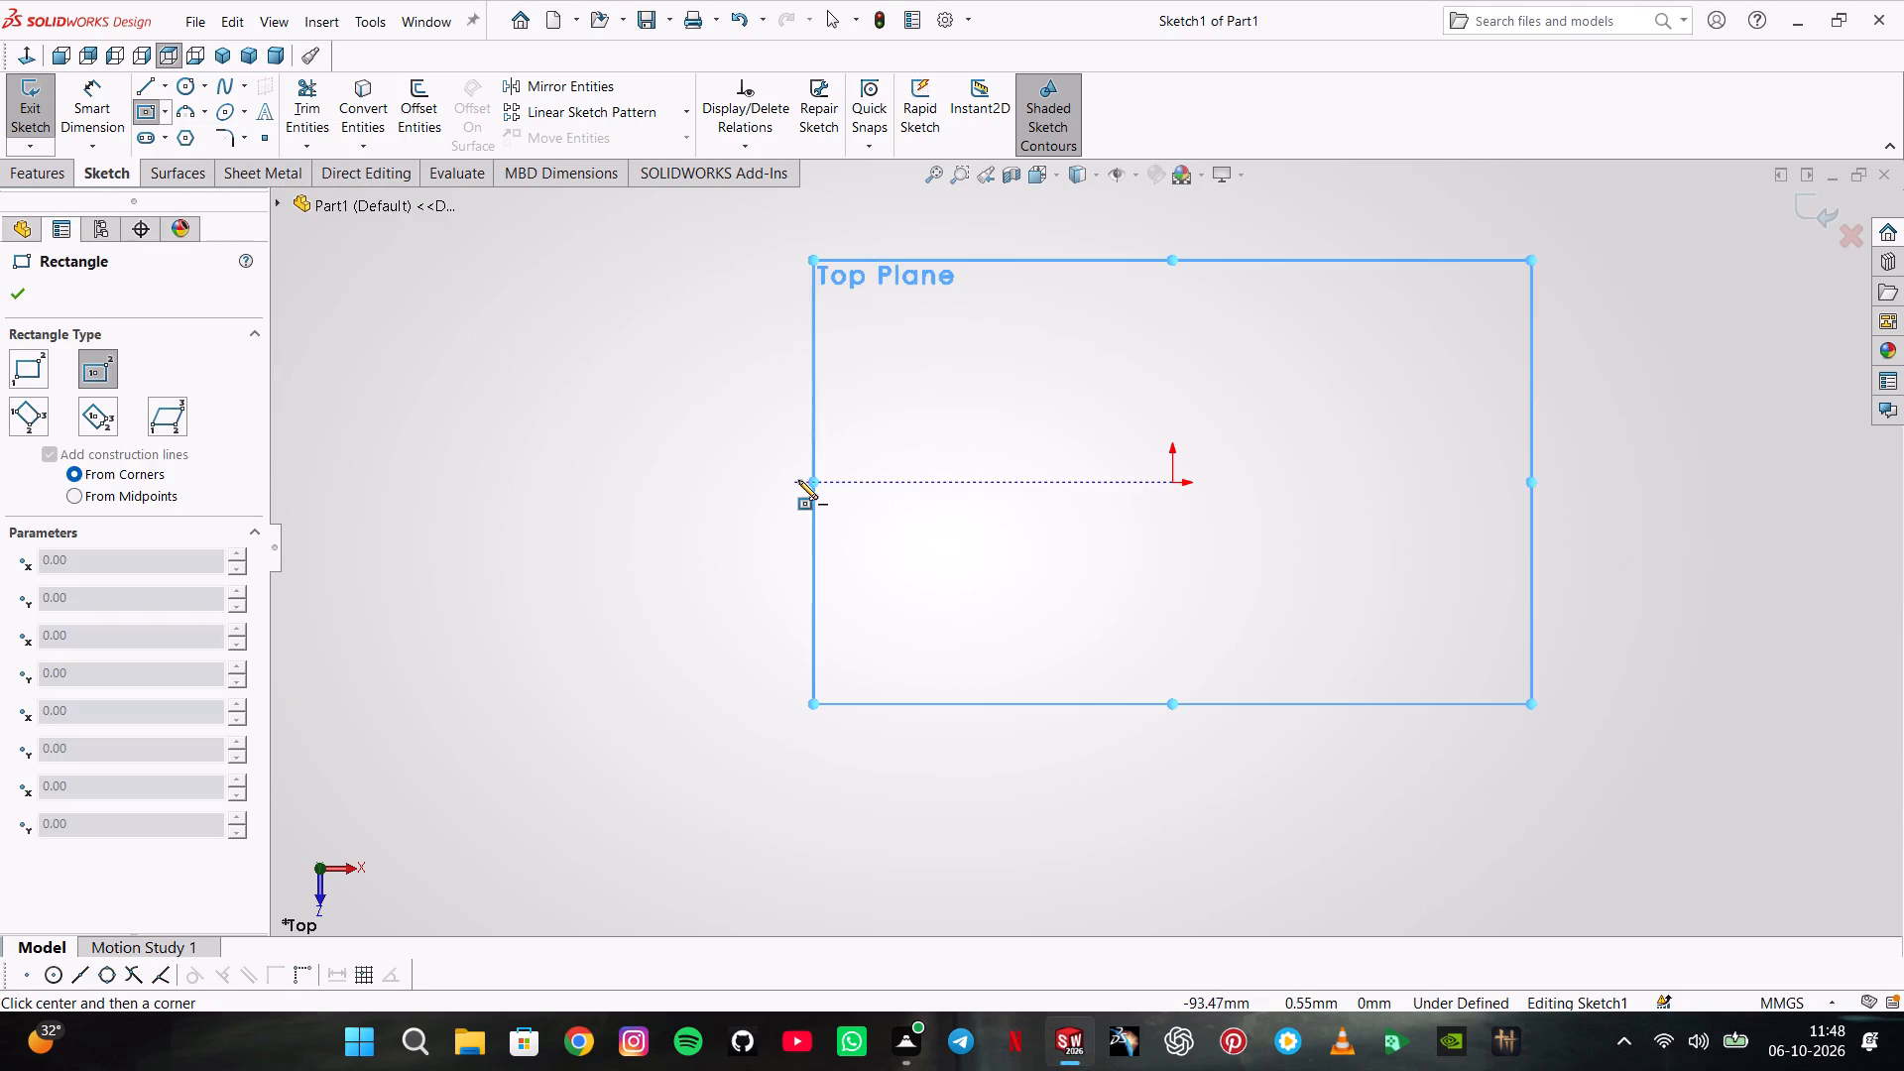
click(1175, 486)
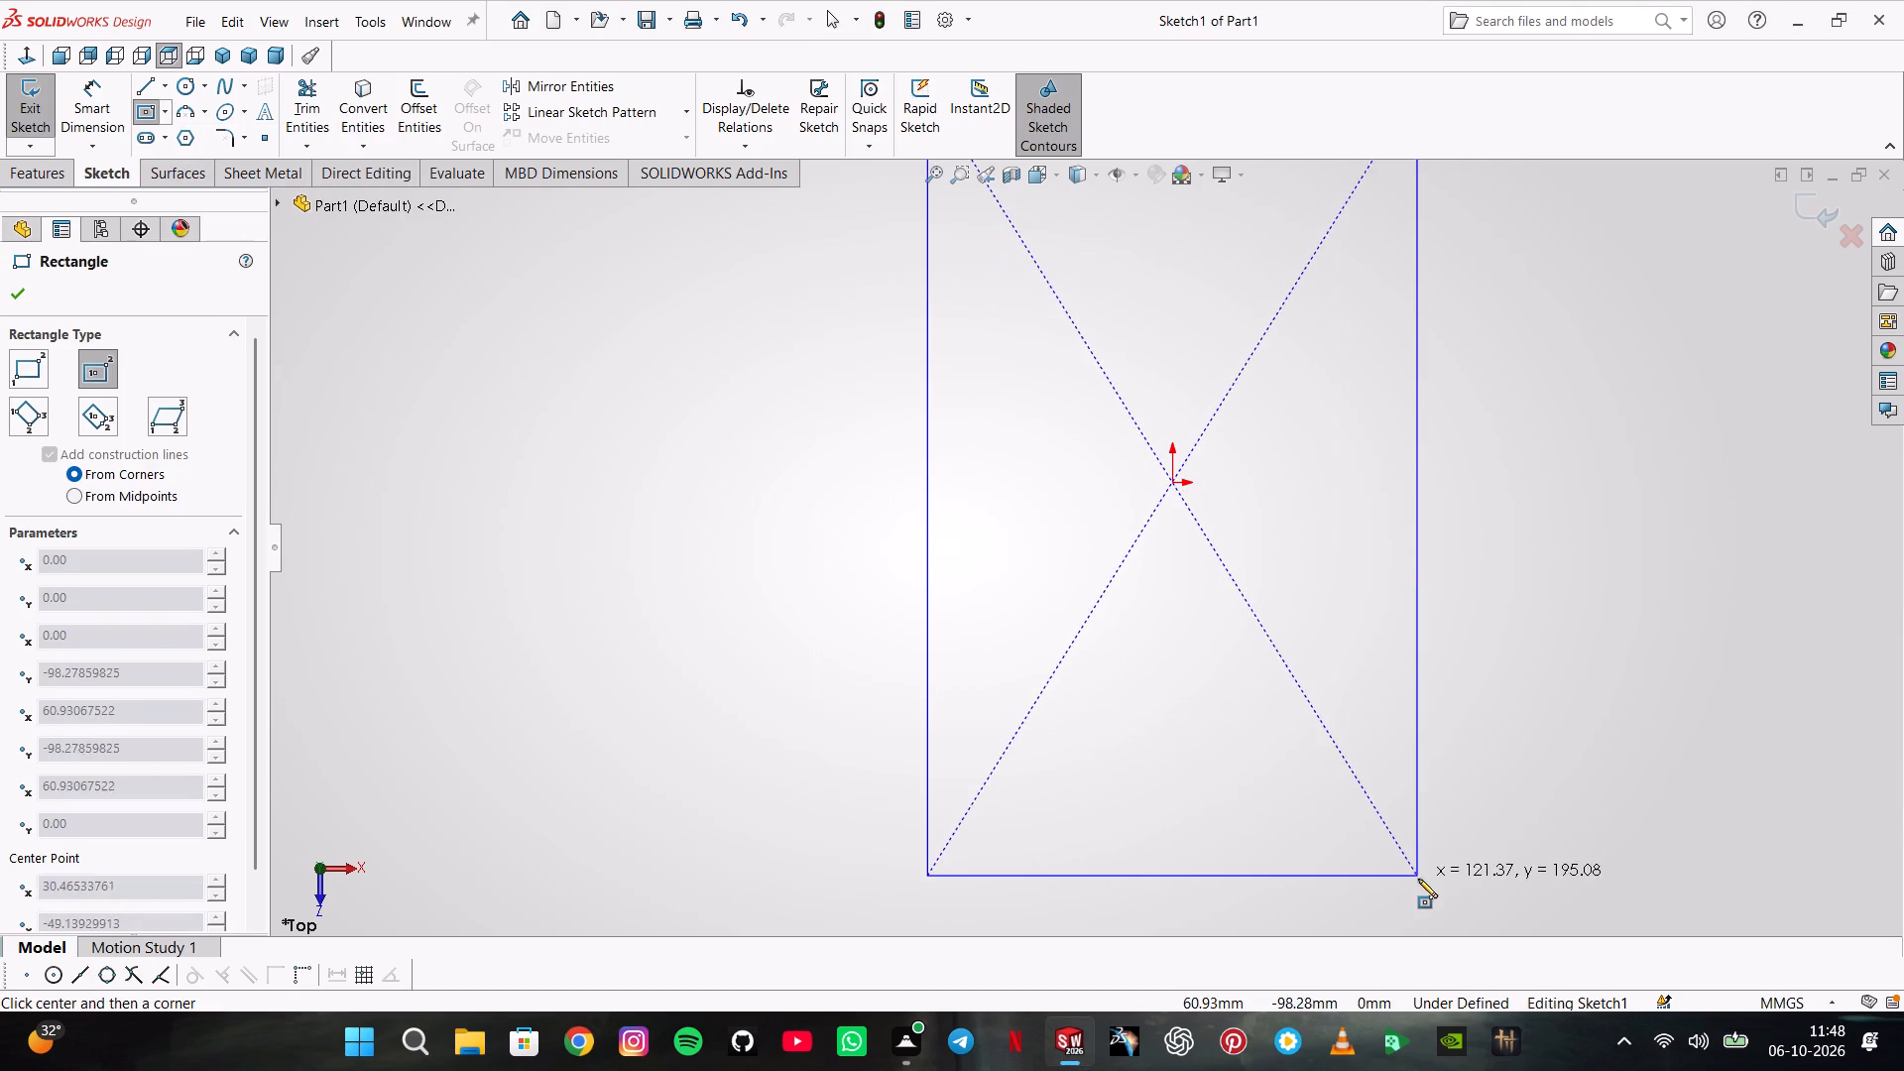
click(1533, 633)
Dimension the rectangle's width between its two vertical sides as 150 mm.
click(98, 109)
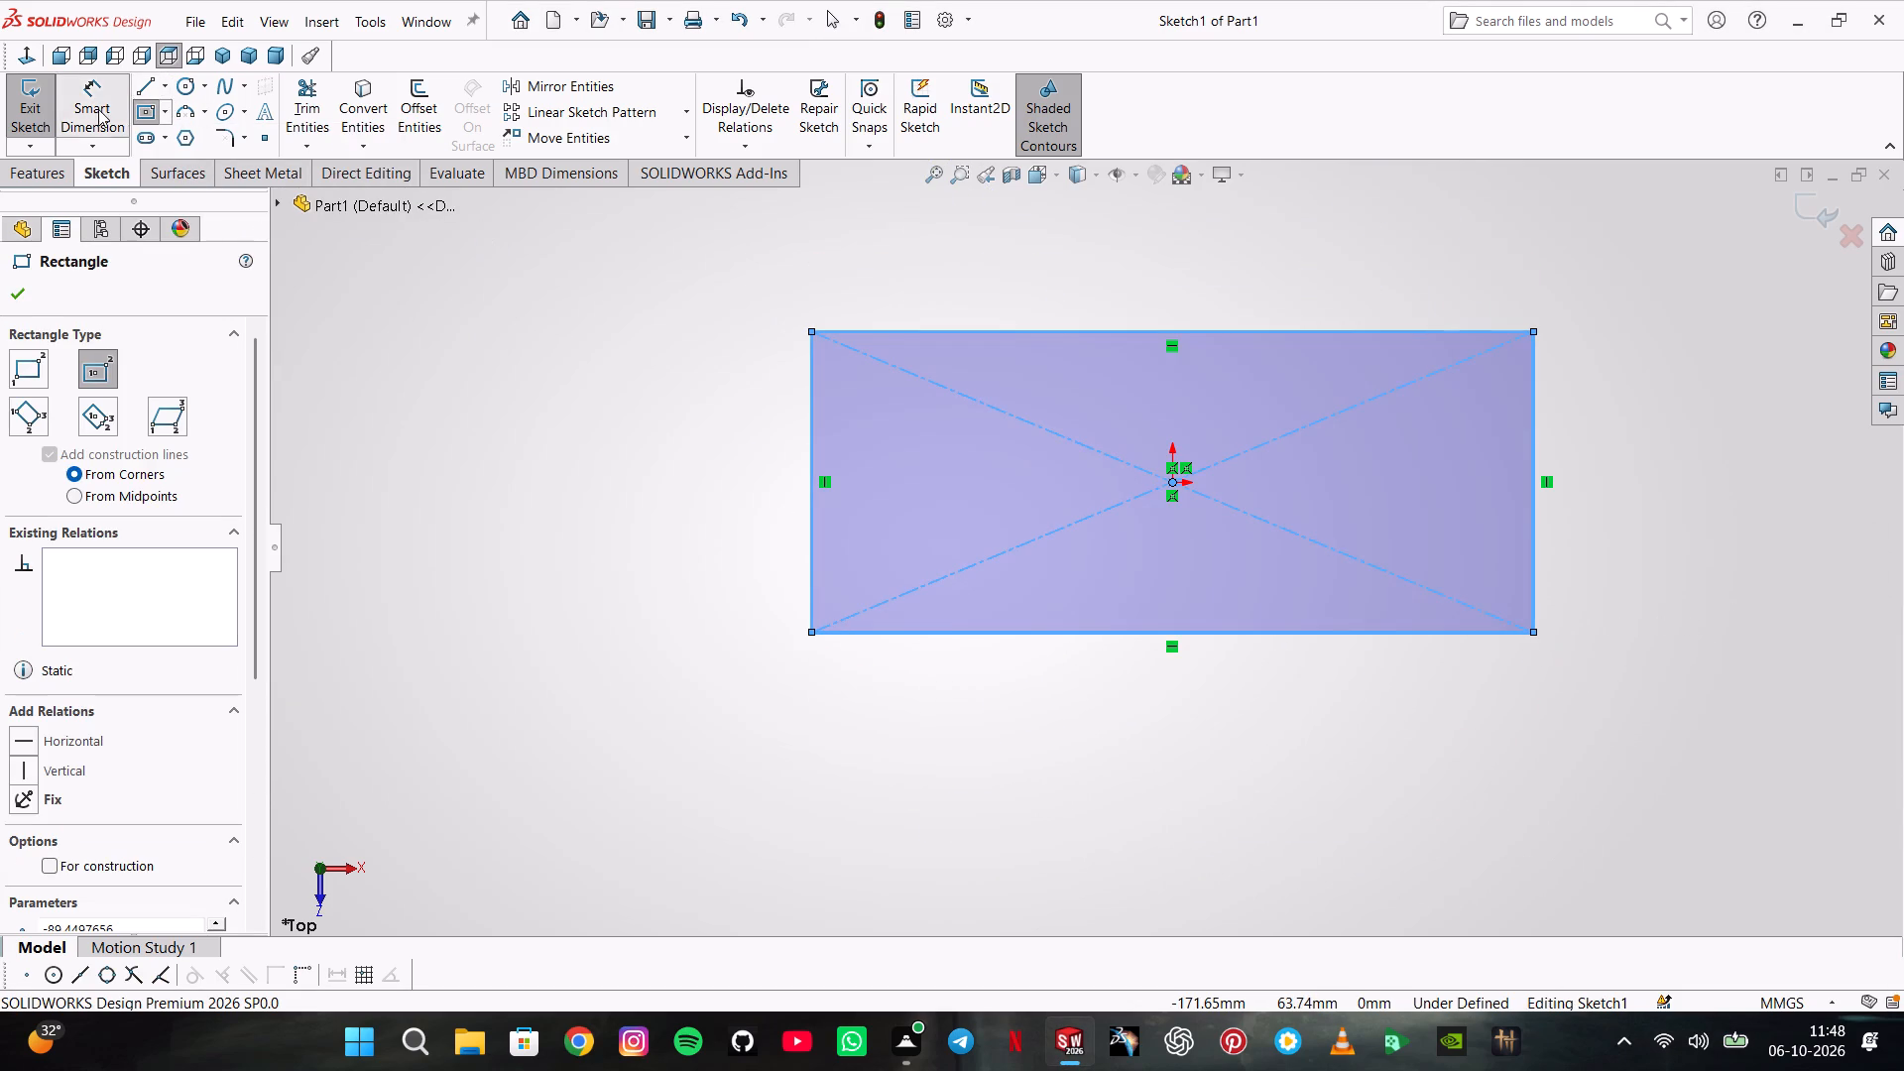
click(1102, 320)
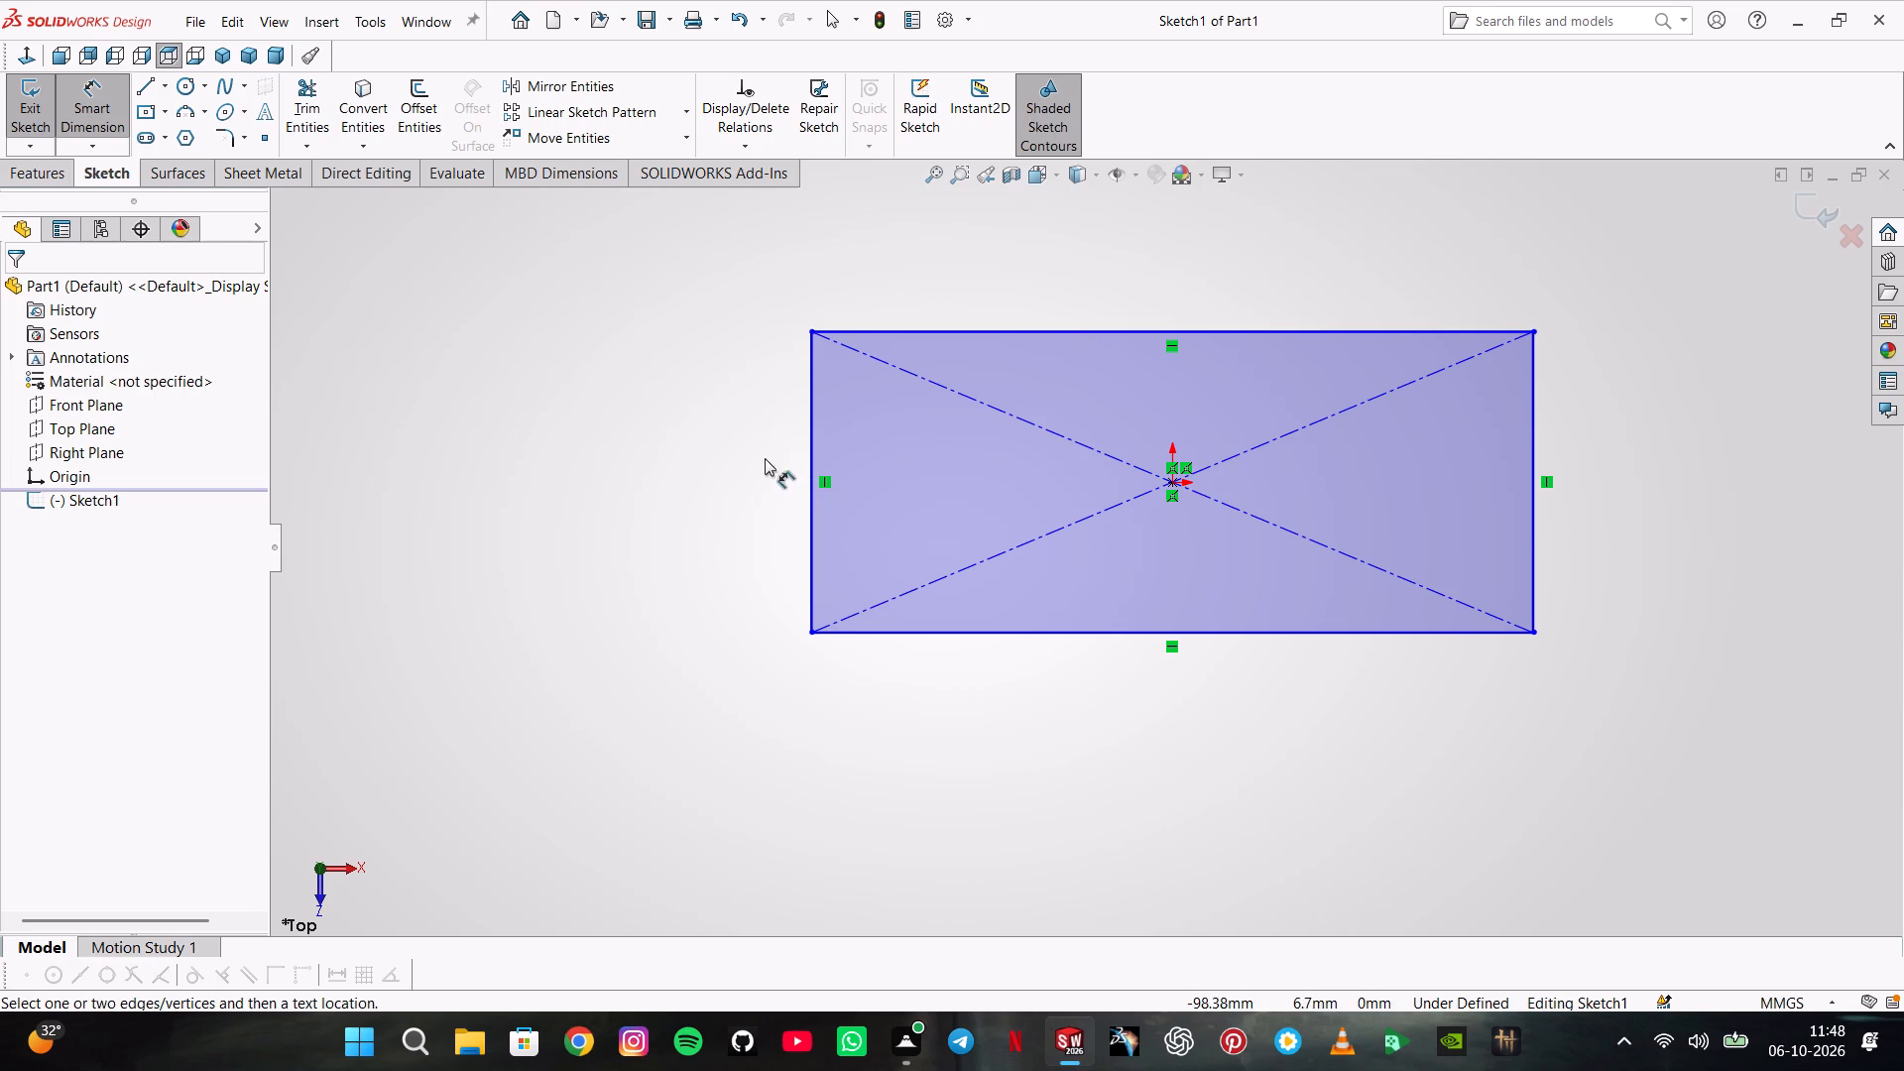
click(810, 443)
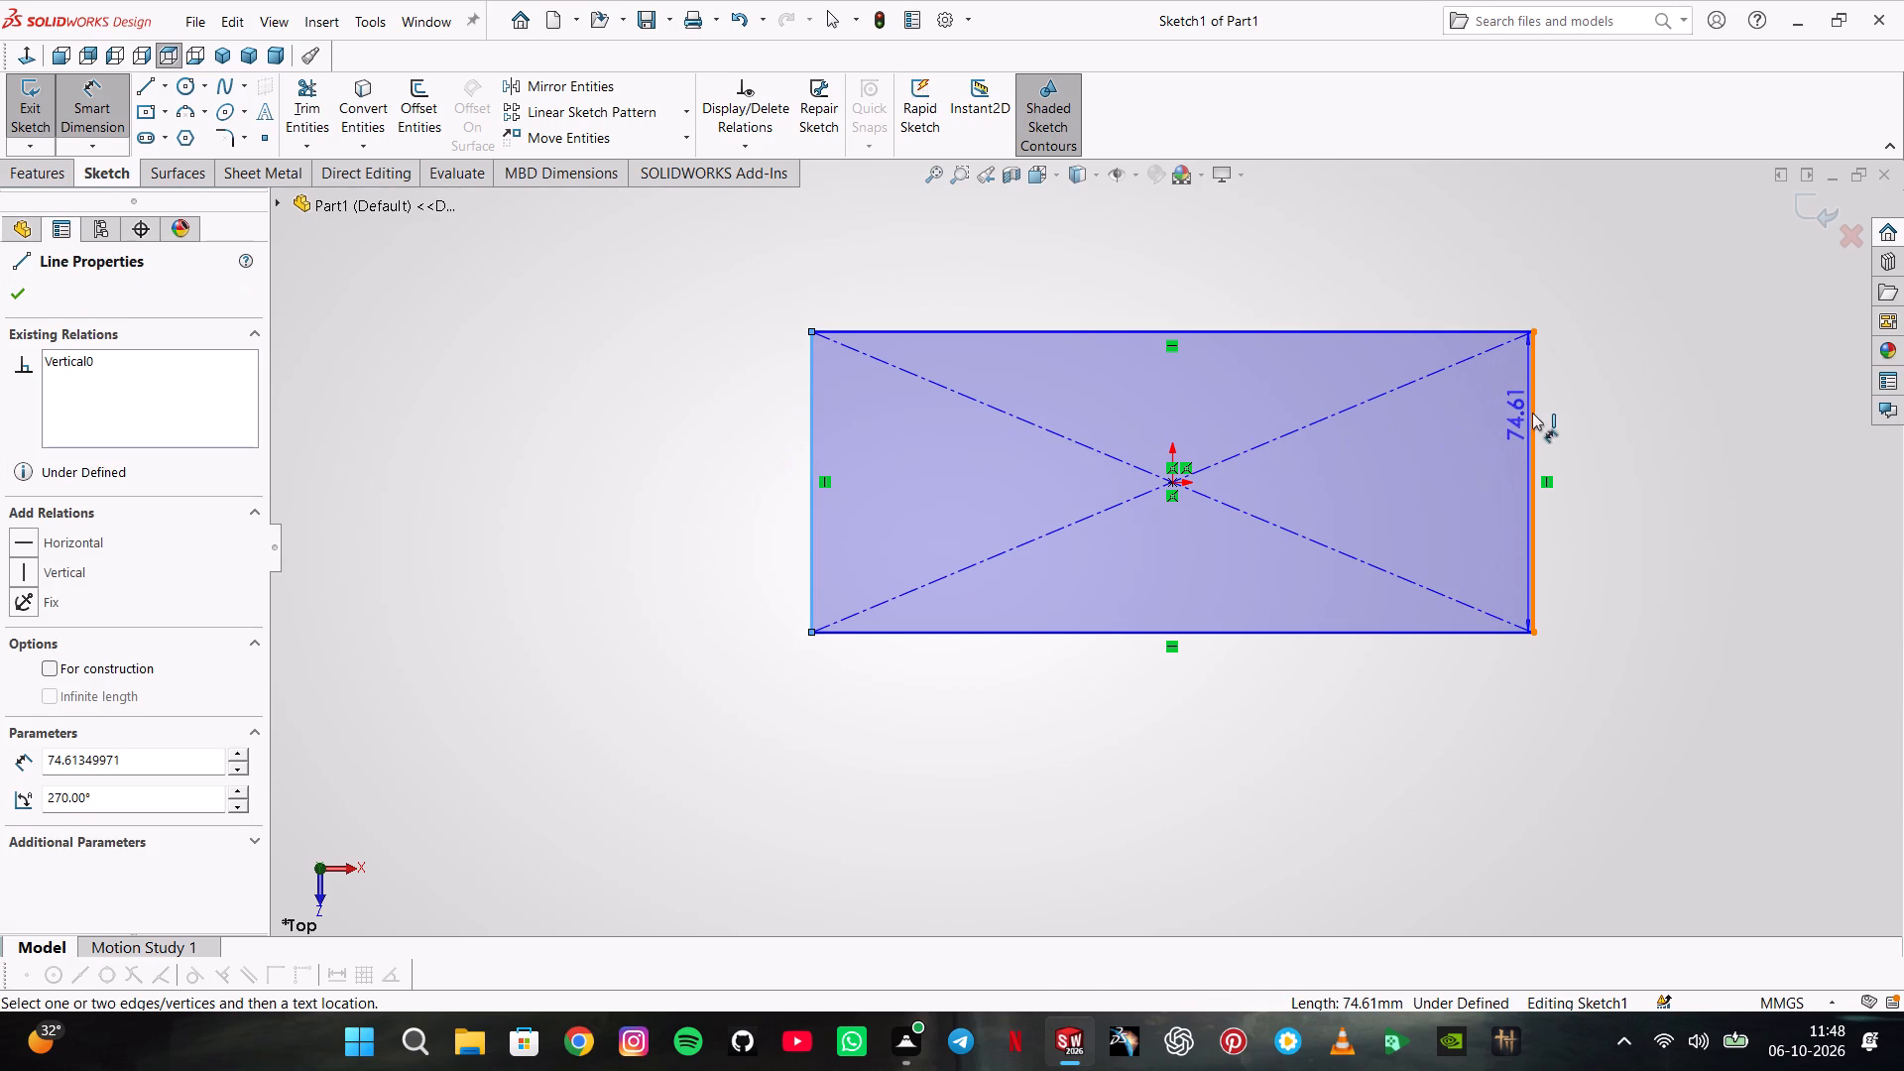
click(1532, 413)
click(1359, 193)
text(150)
key(Return)
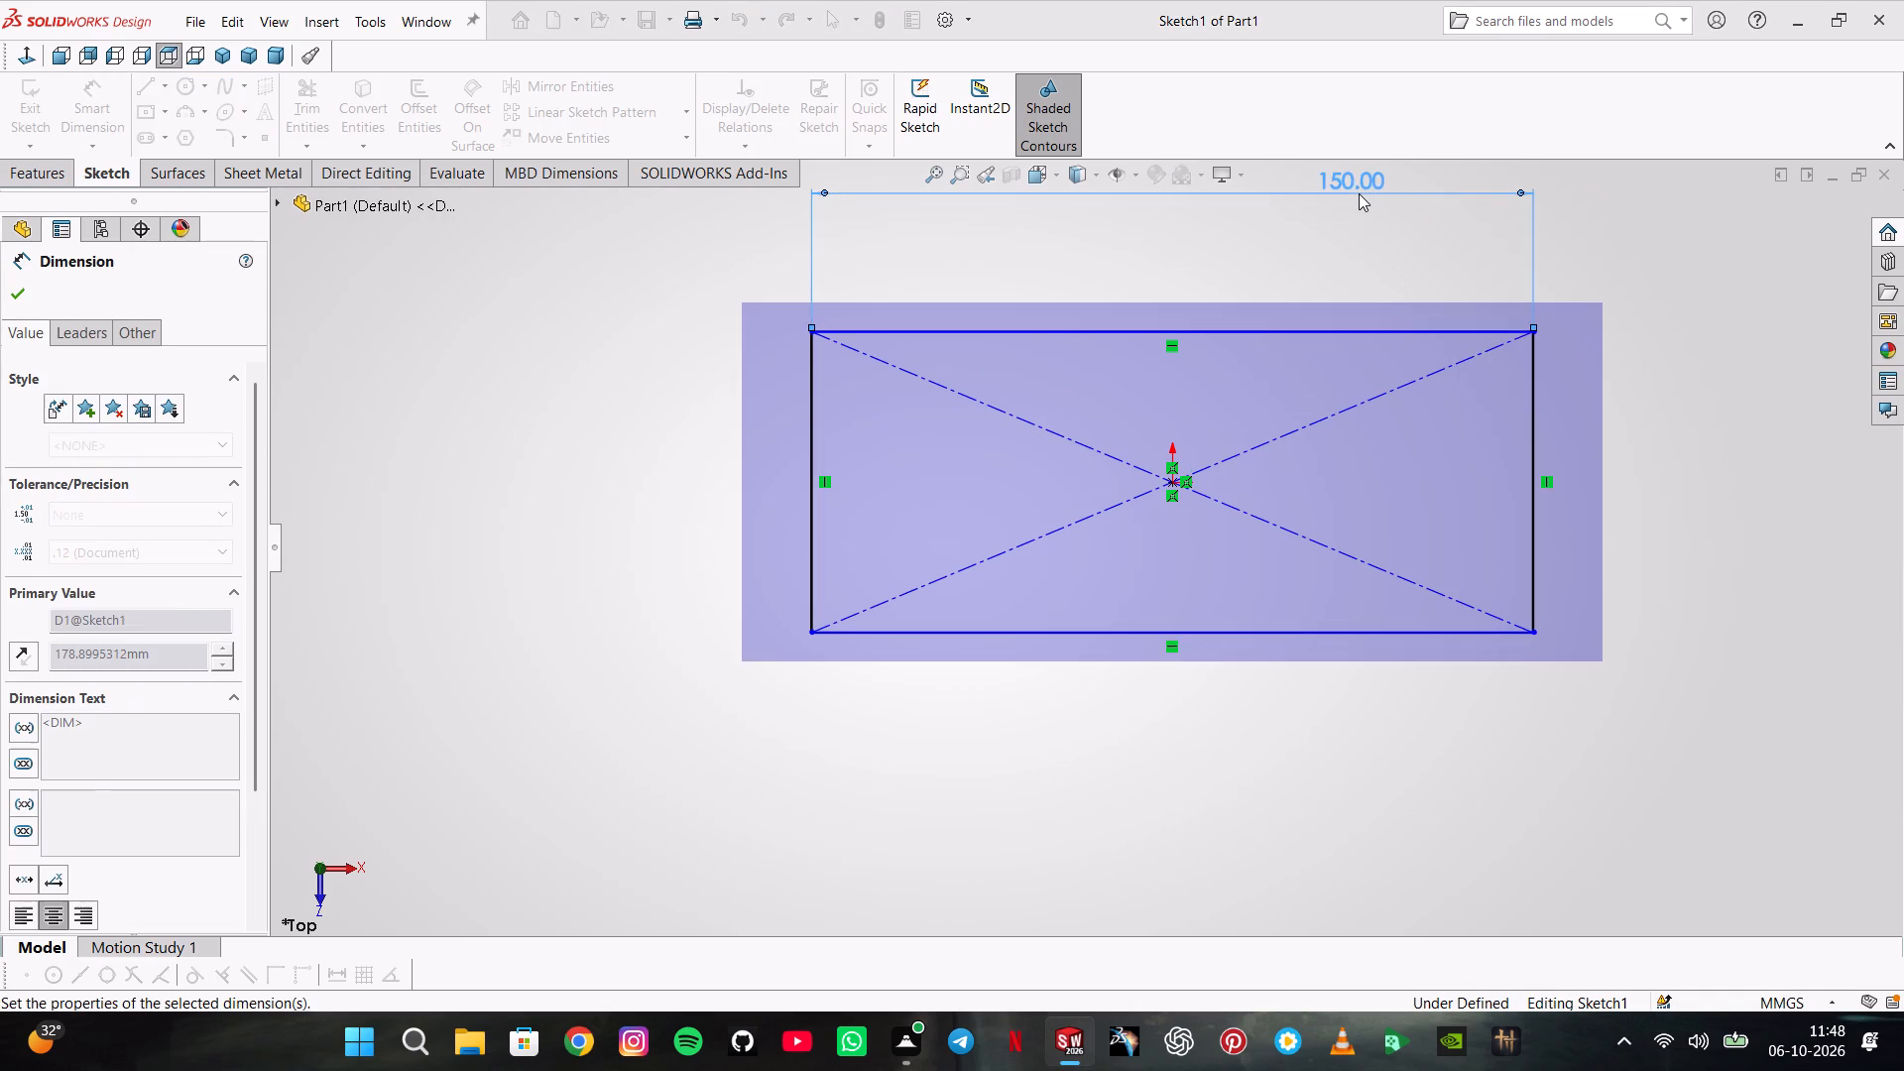
Dimension the rectangle's height between its two horizontal sides as 80 mm.
click(1466, 323)
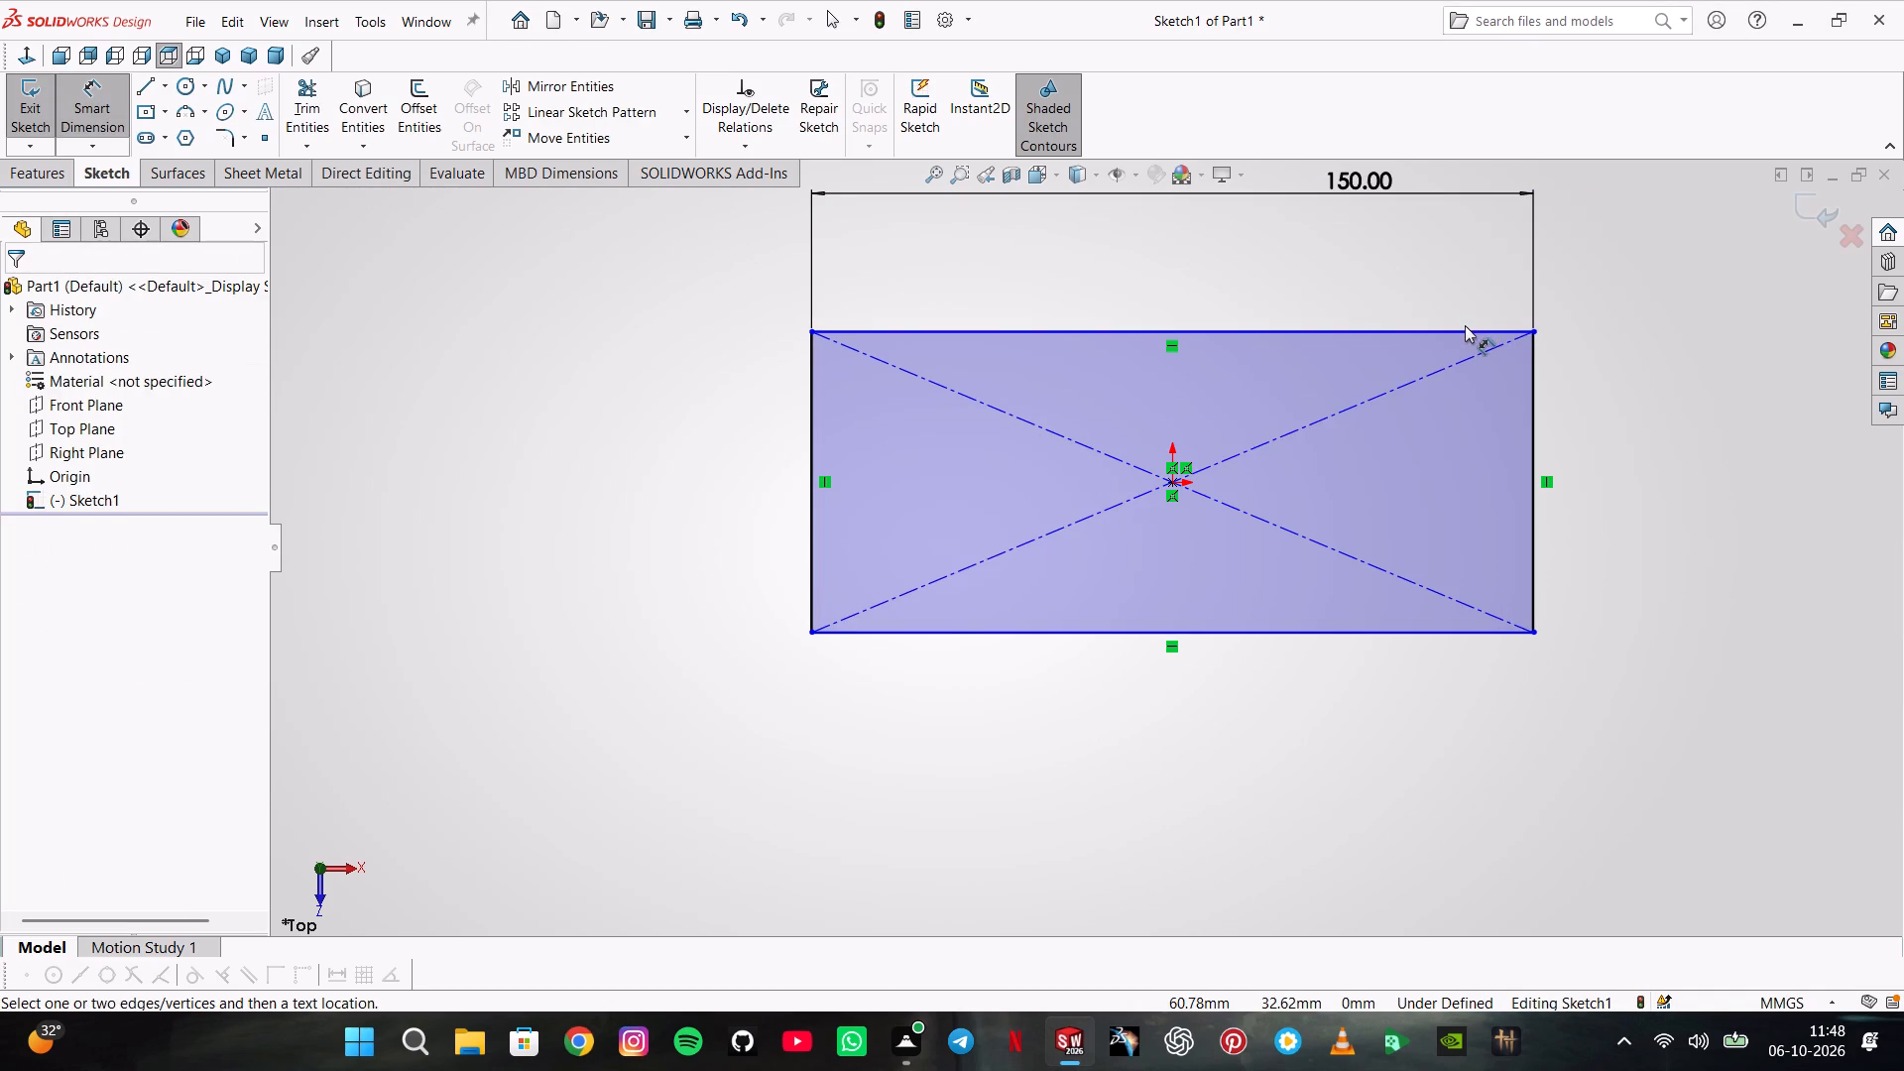
click(1468, 331)
click(1420, 632)
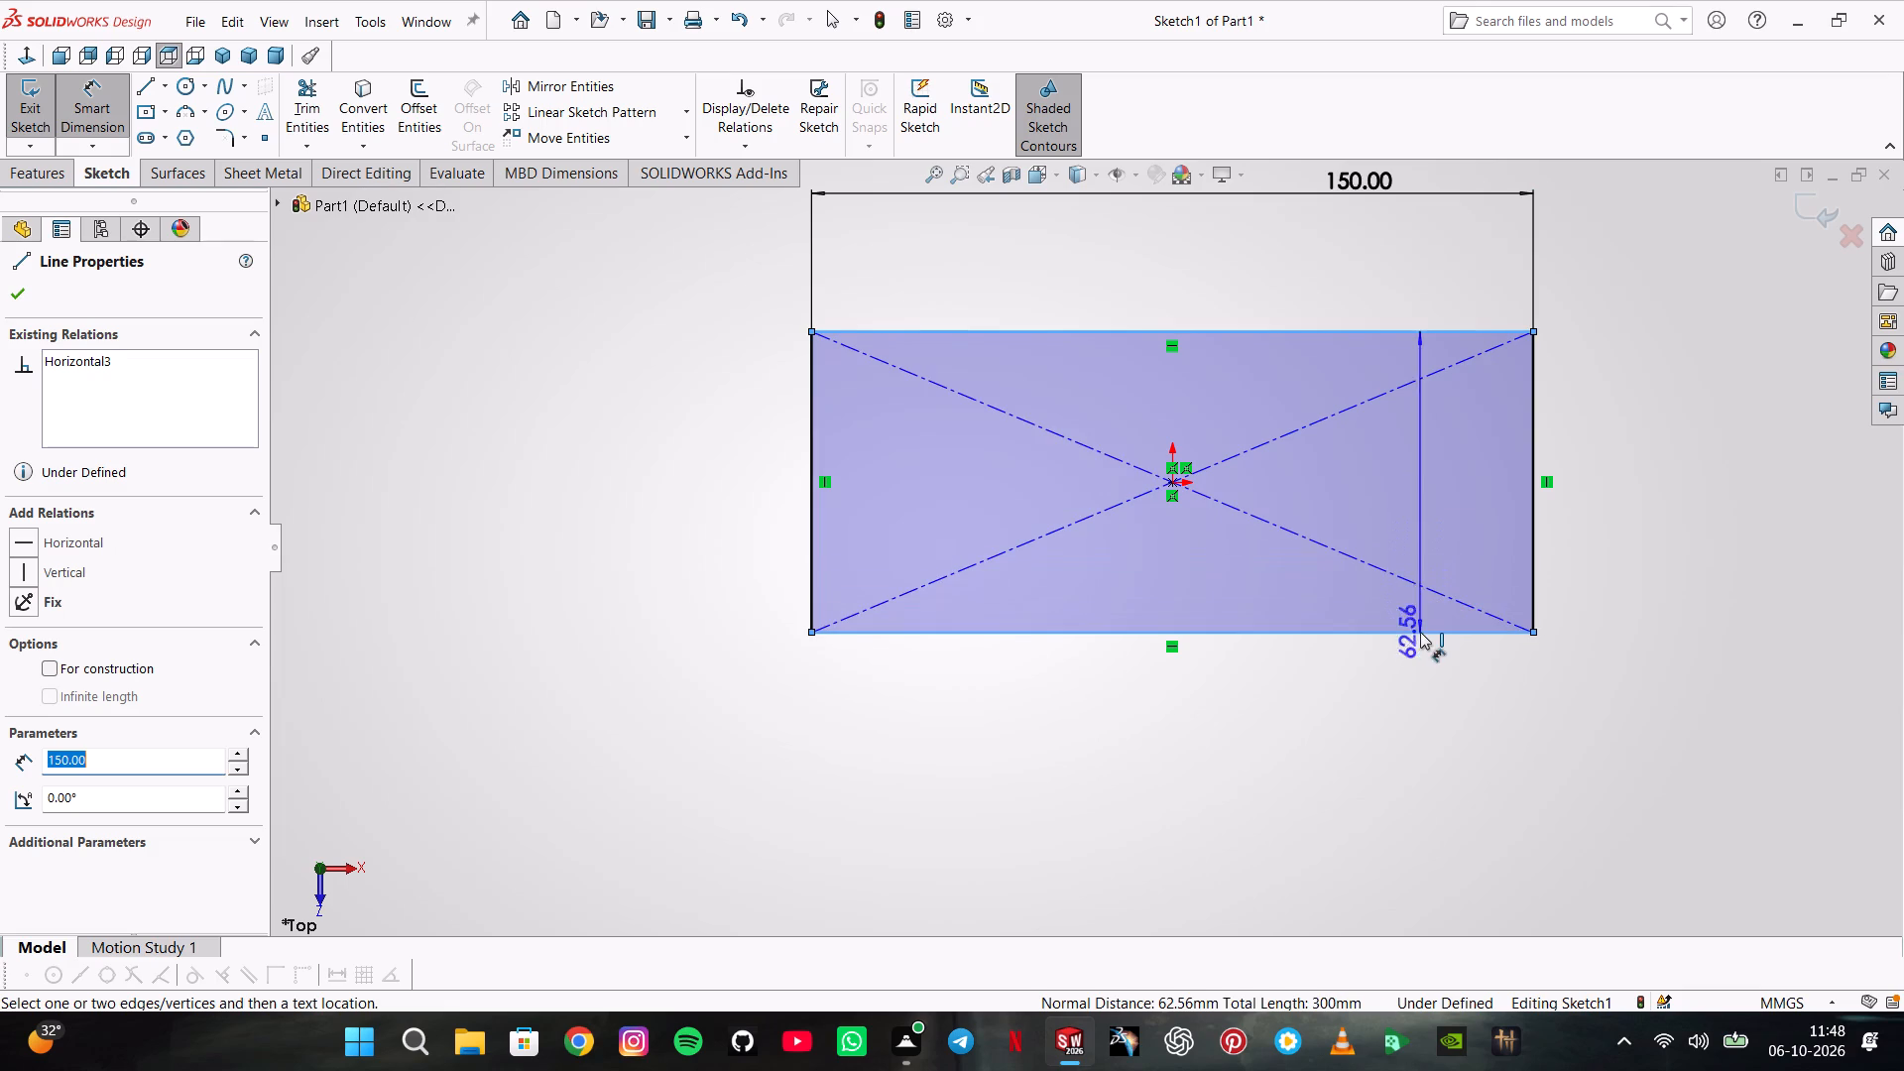
click(613, 470)
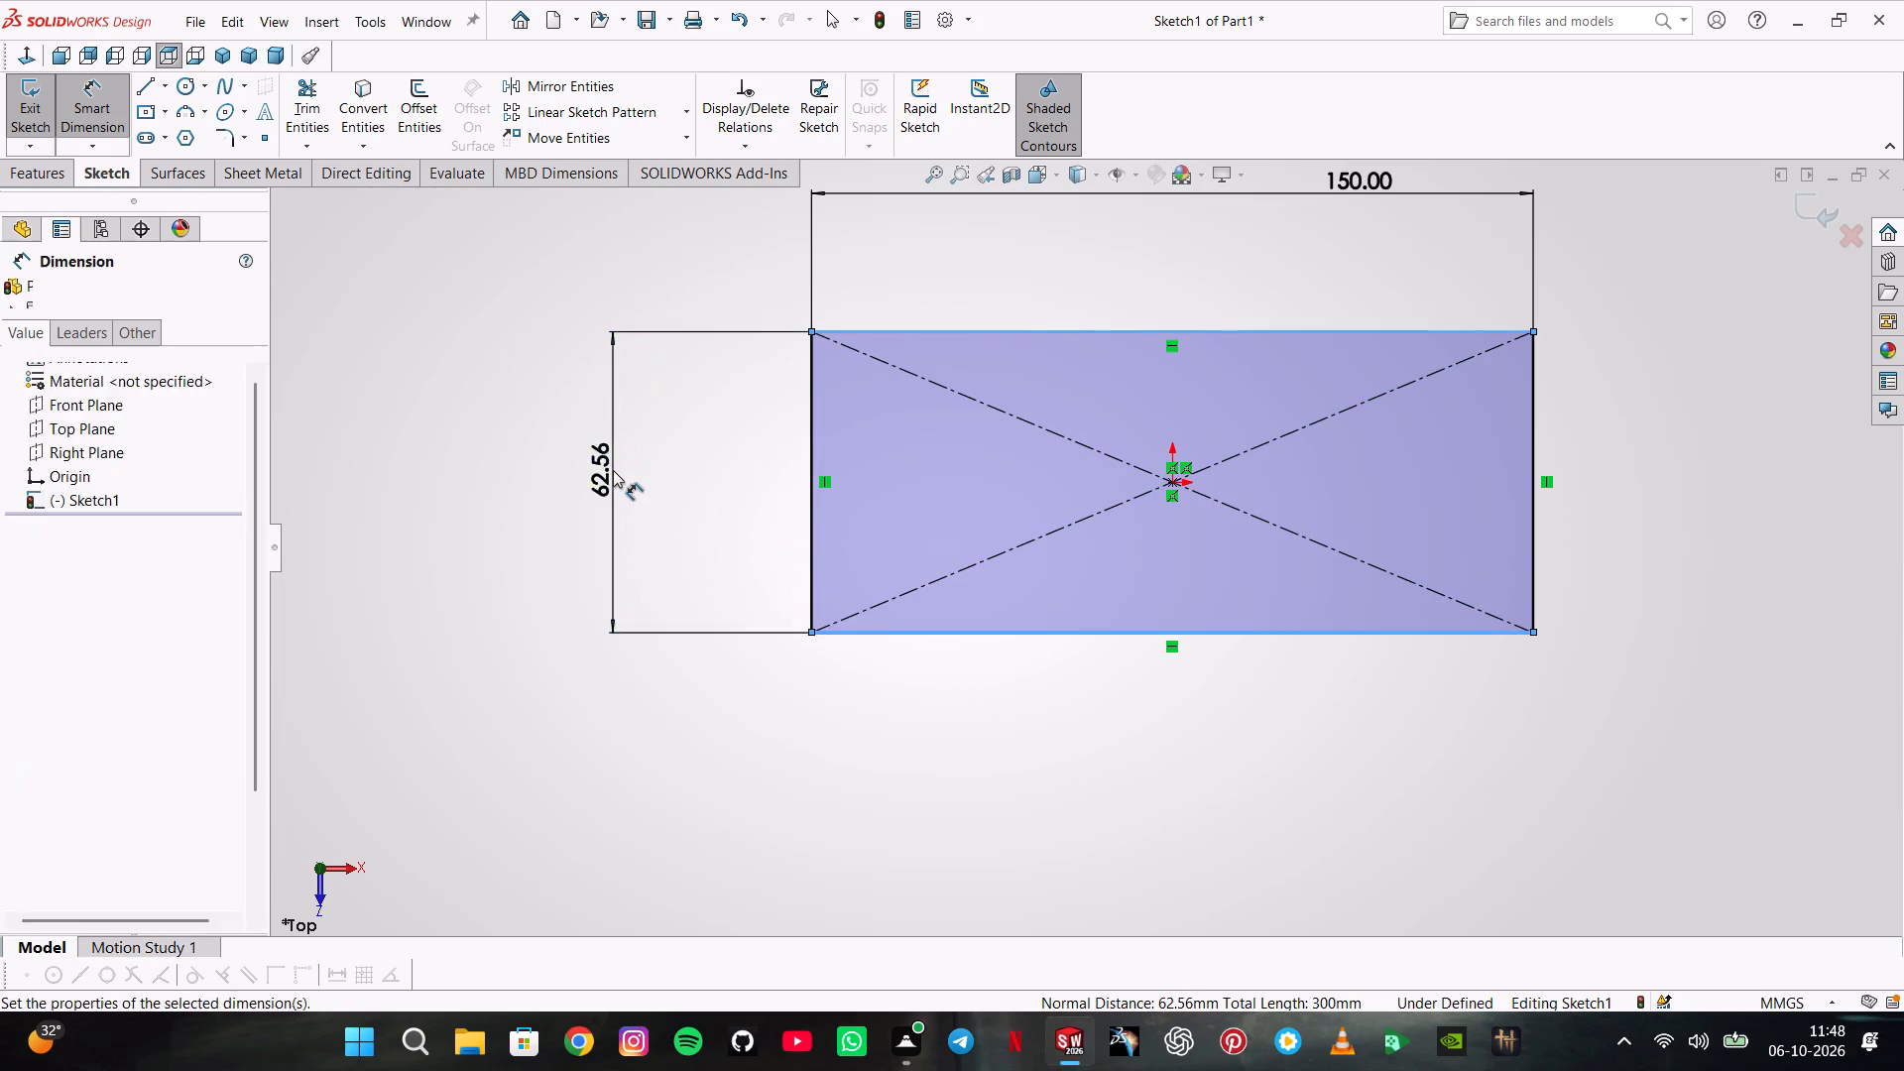
text(80)
key(Return)
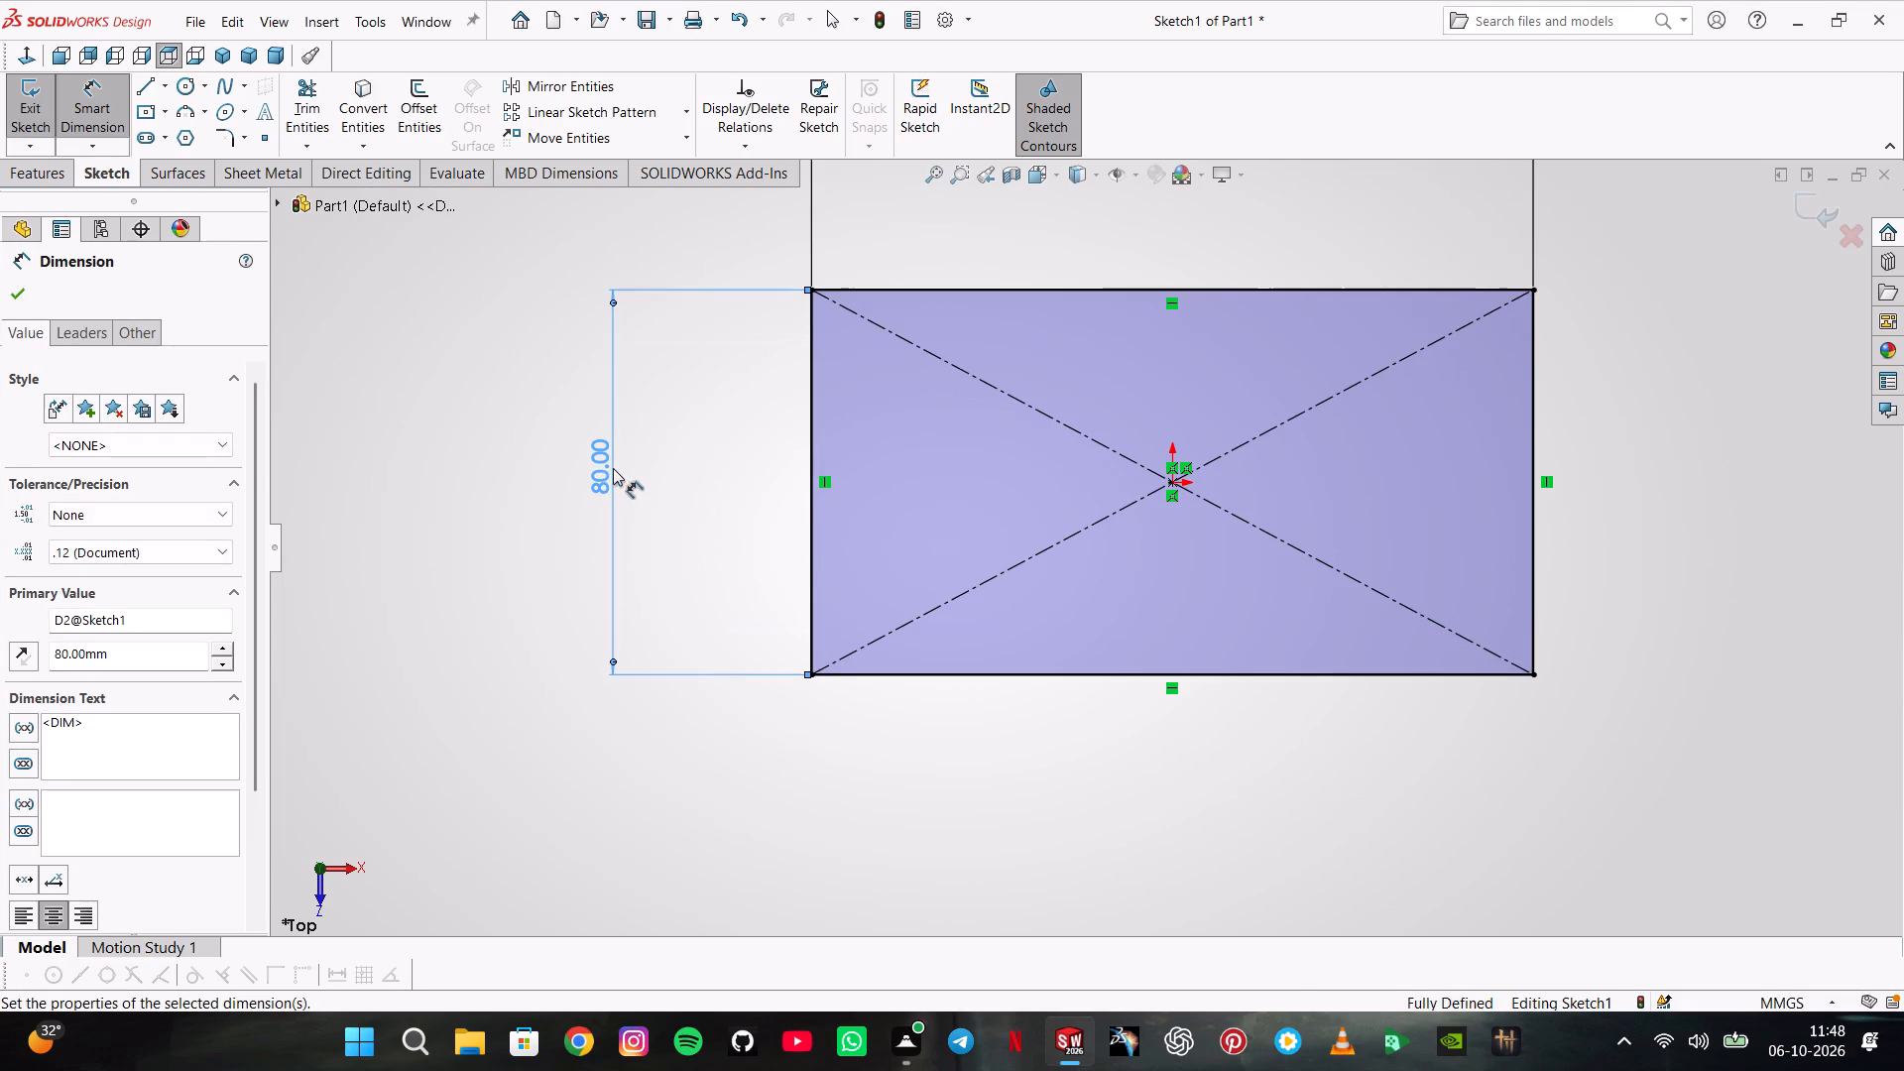
Sketch a circle about 63 mm in diameter, centred about 9 mm to the right of the origin and level with it.
click(180, 86)
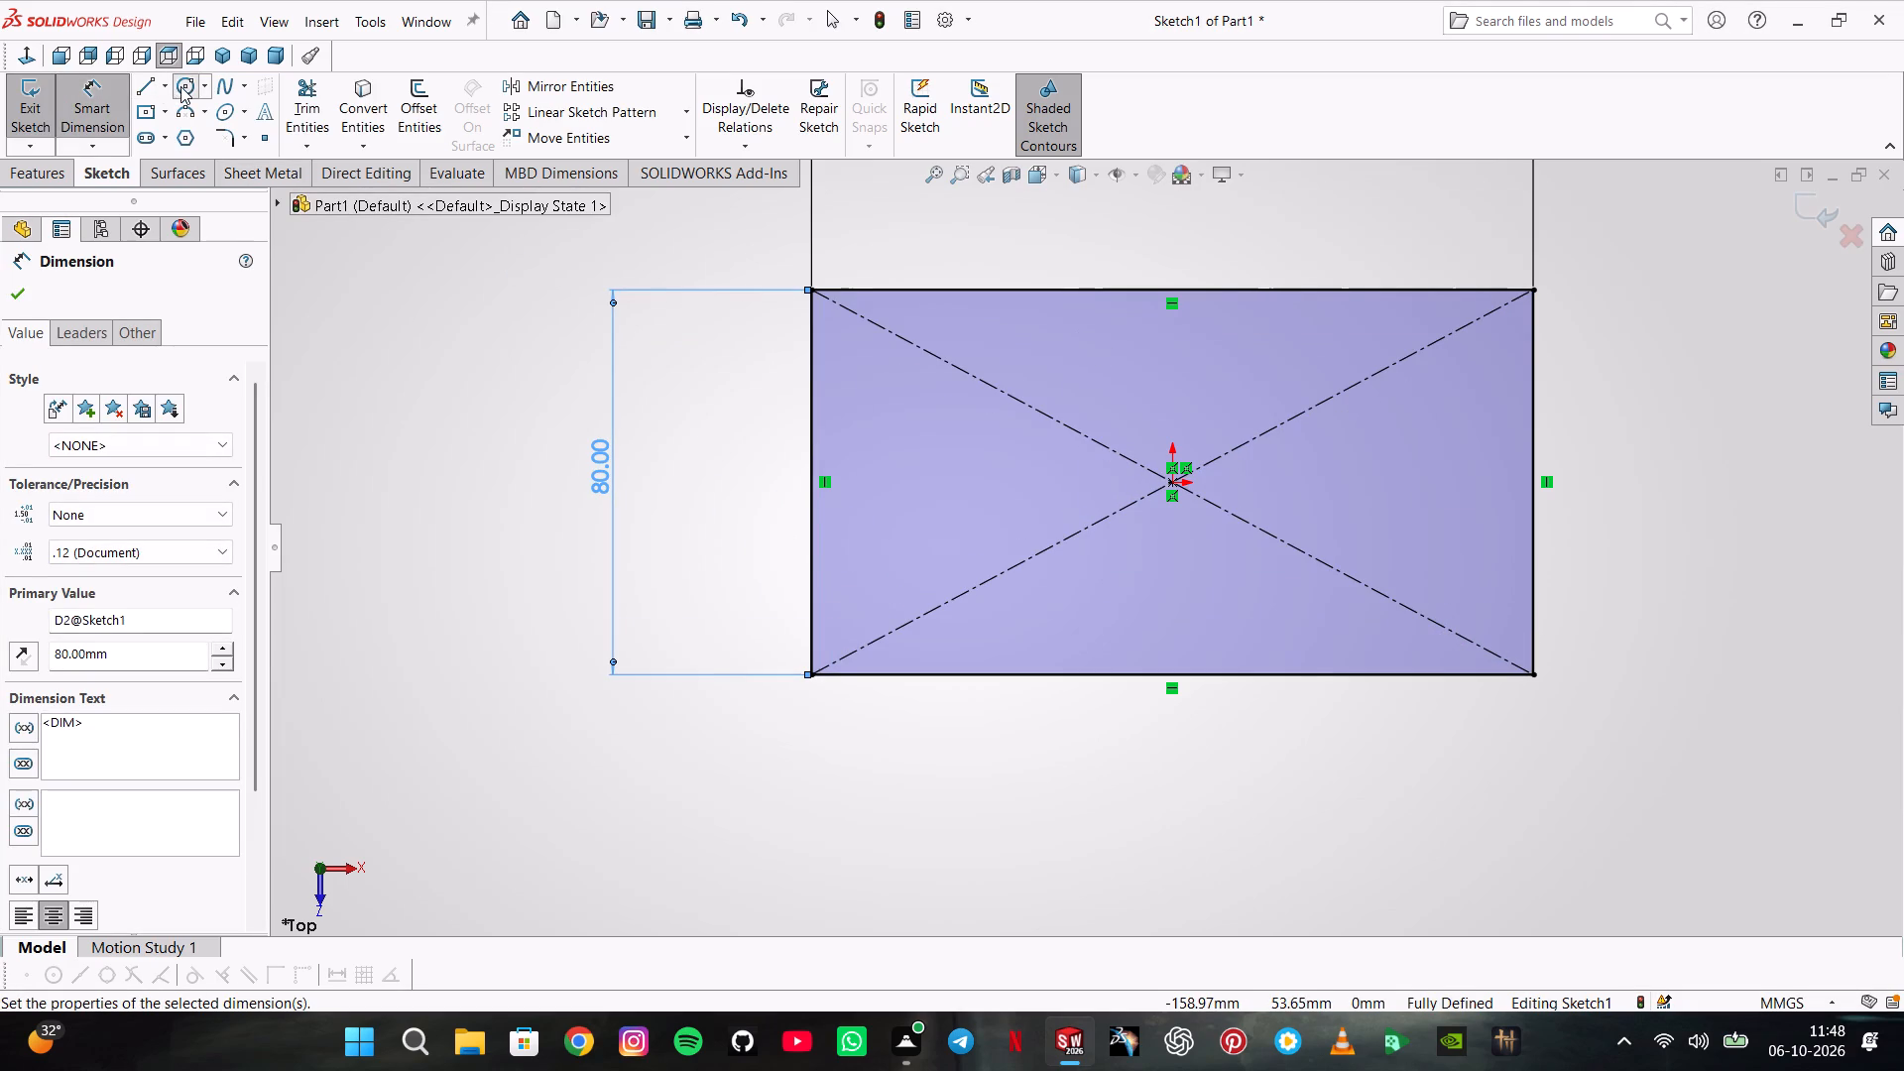
click(1214, 479)
click(1269, 341)
Dimension the circle's diameter as 150 mm.
click(92, 97)
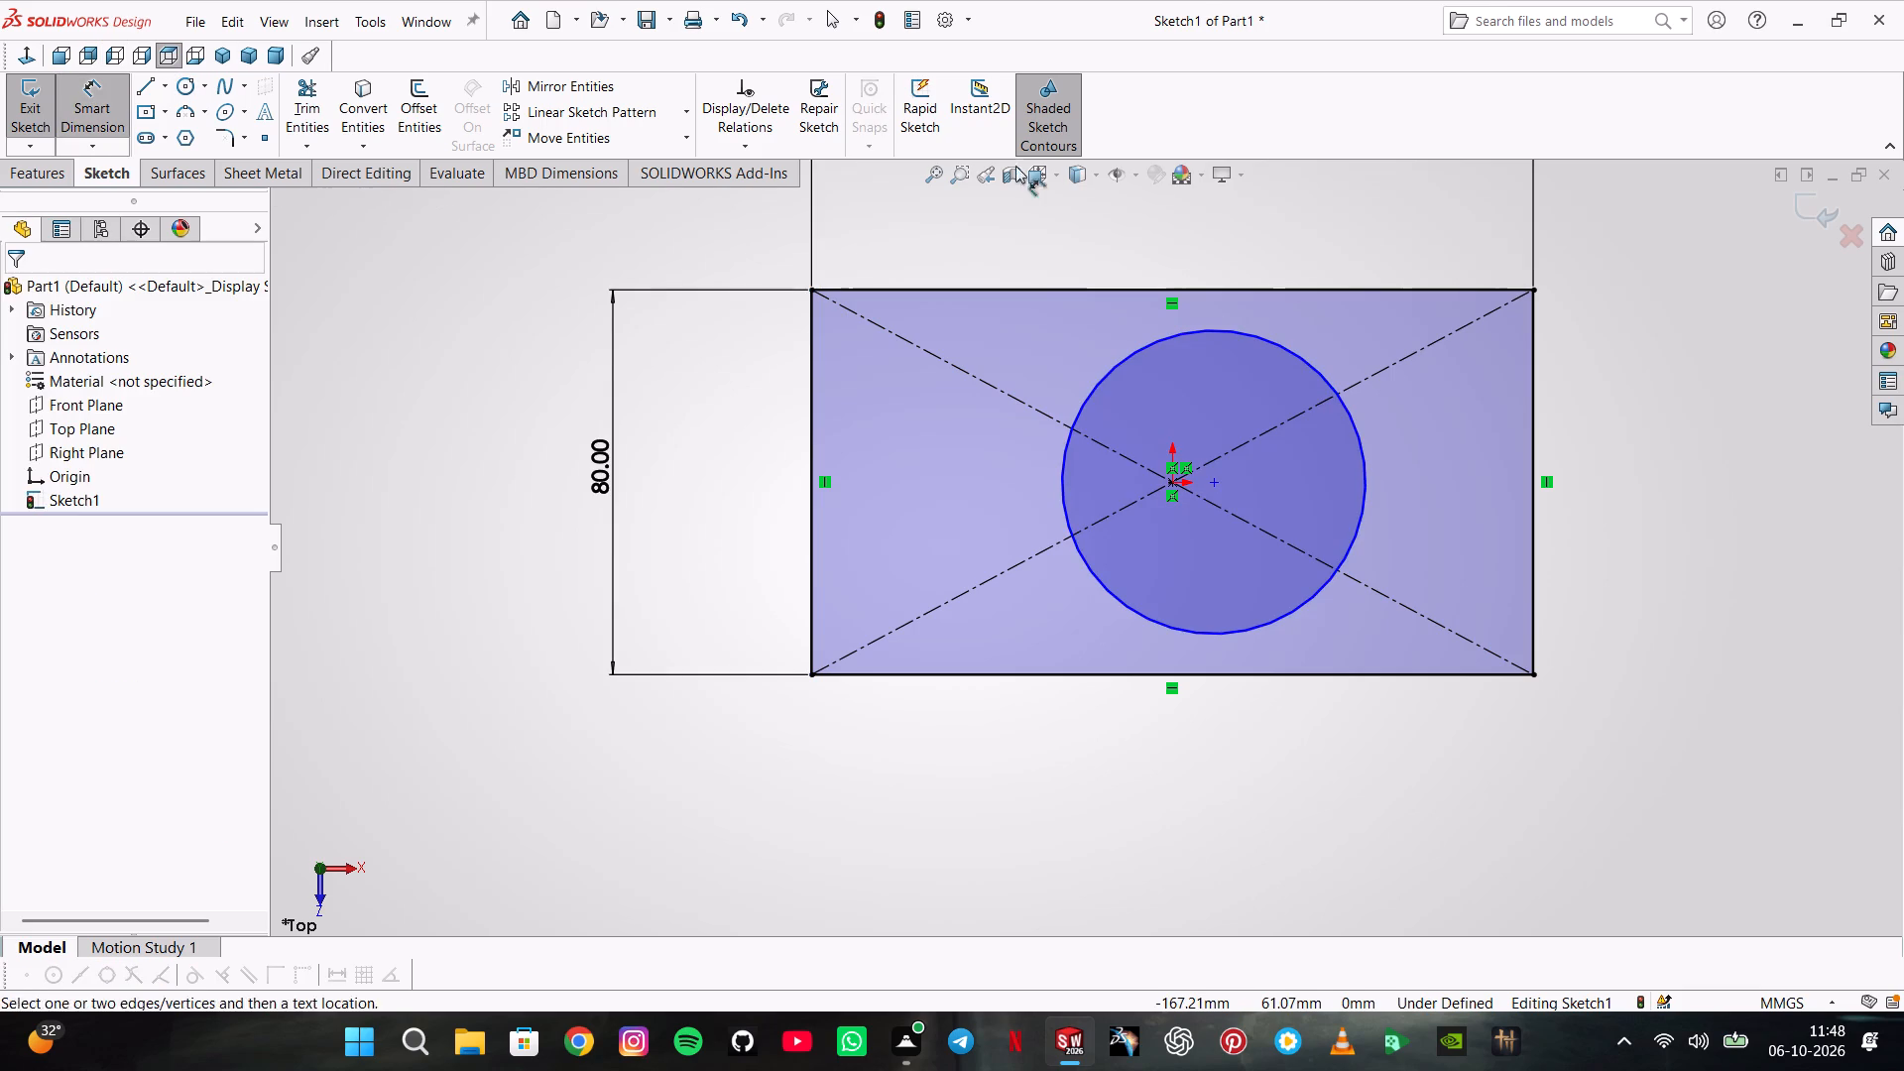
click(1101, 381)
click(1166, 216)
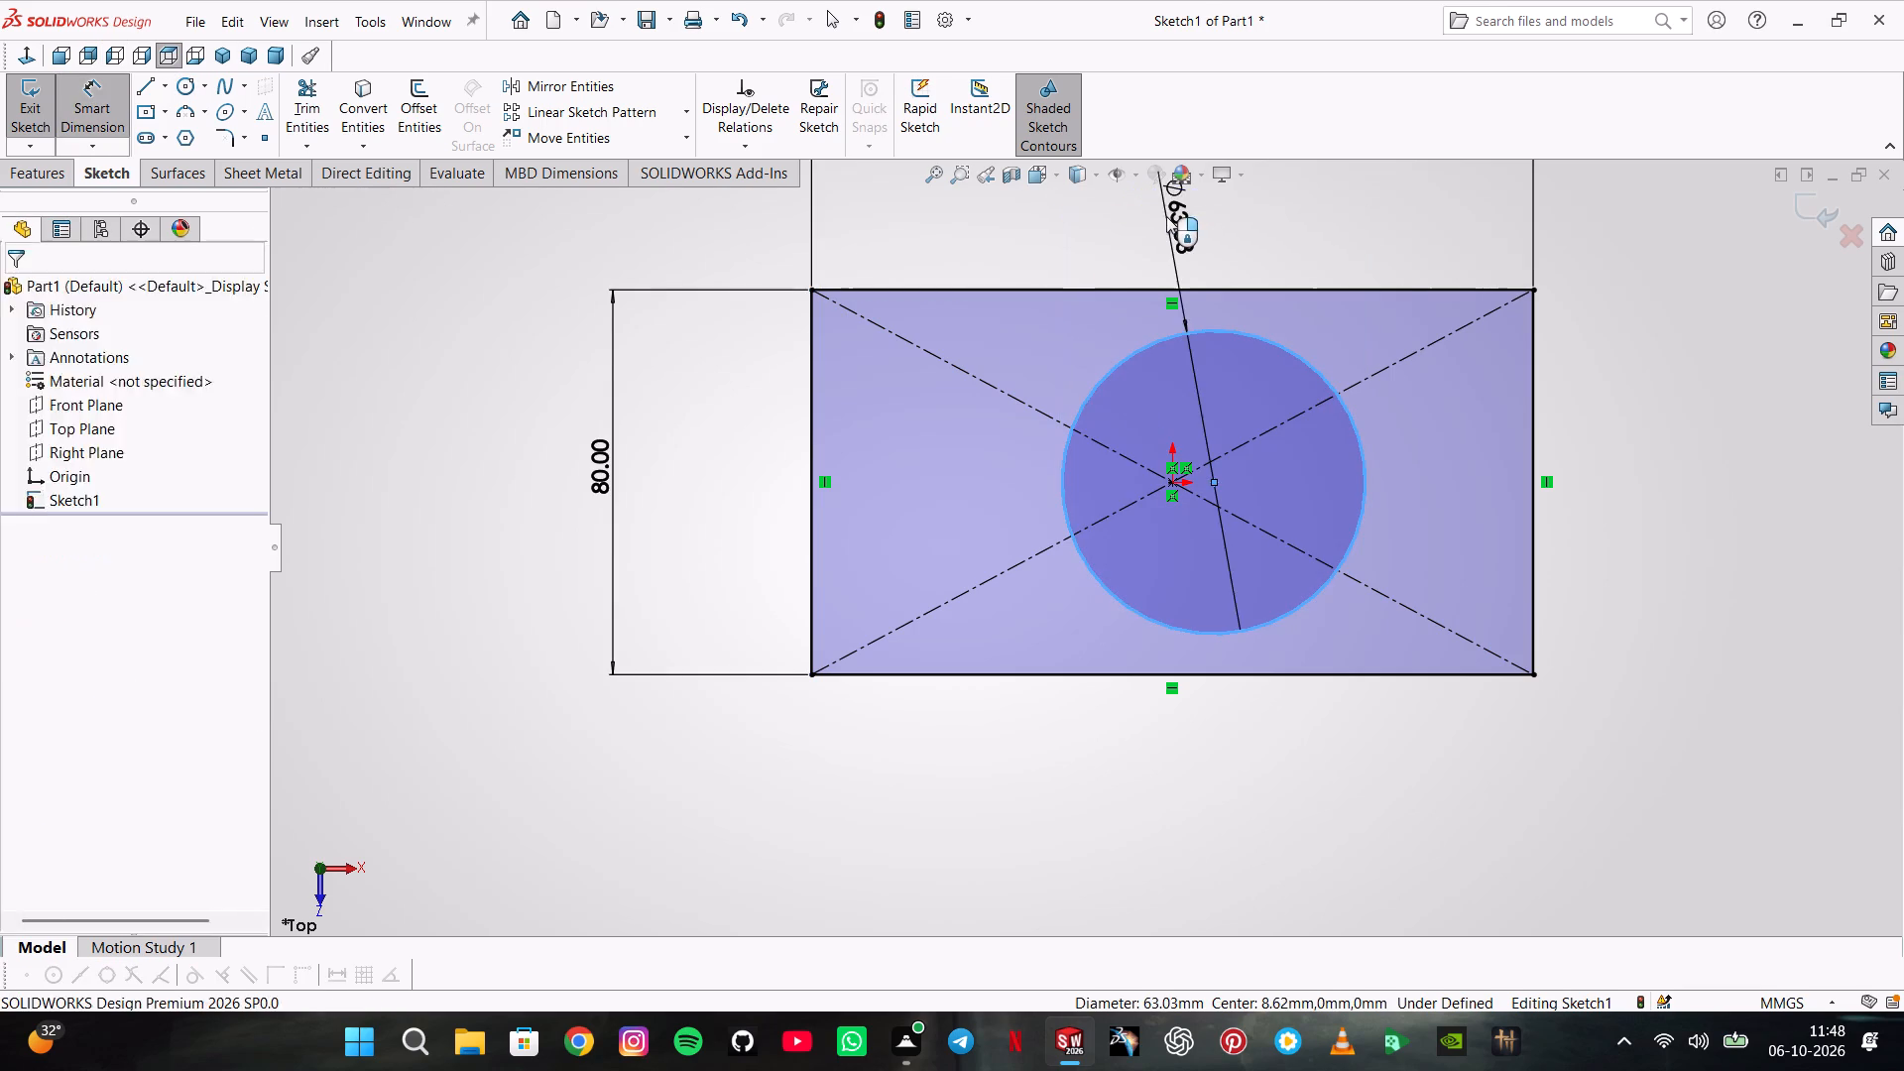
text(75*2)
key(Return)
key(Escape)
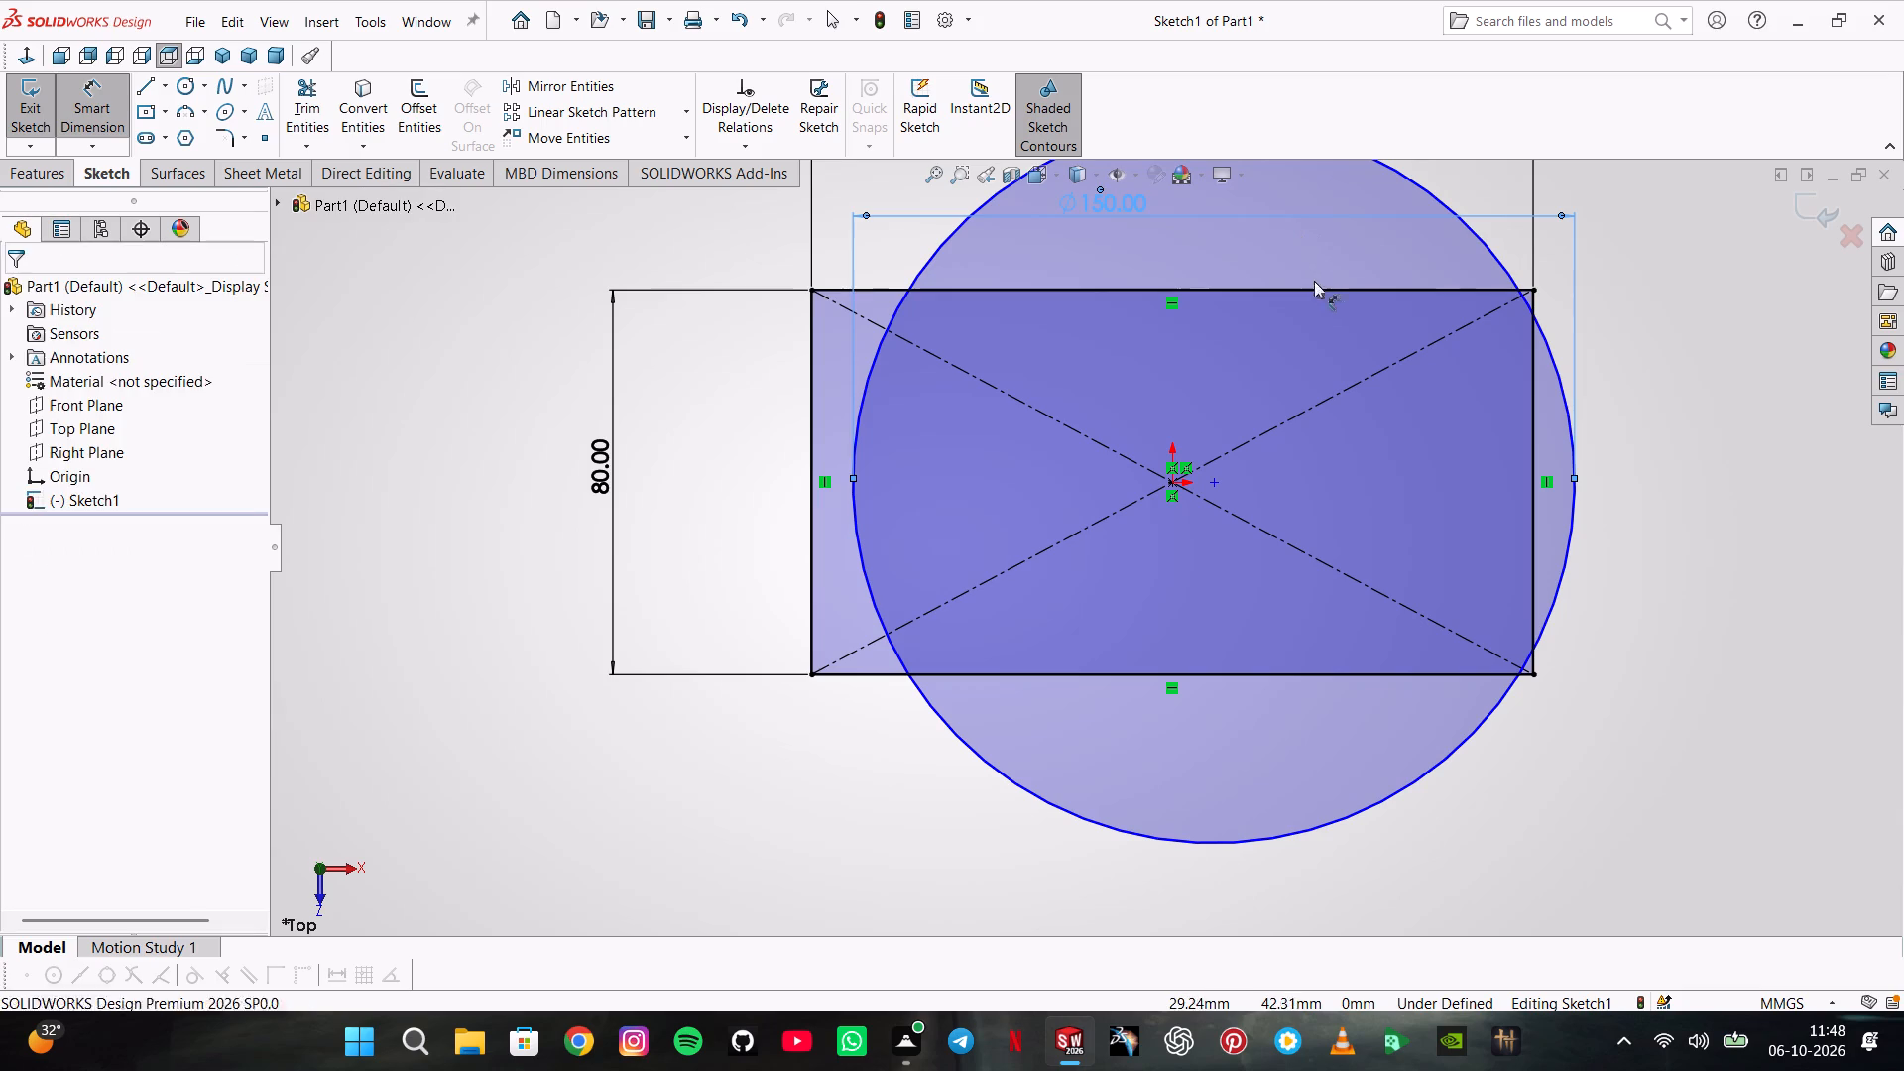
Make the circle tangent to the rectangle's right vertical side.
click(1312, 374)
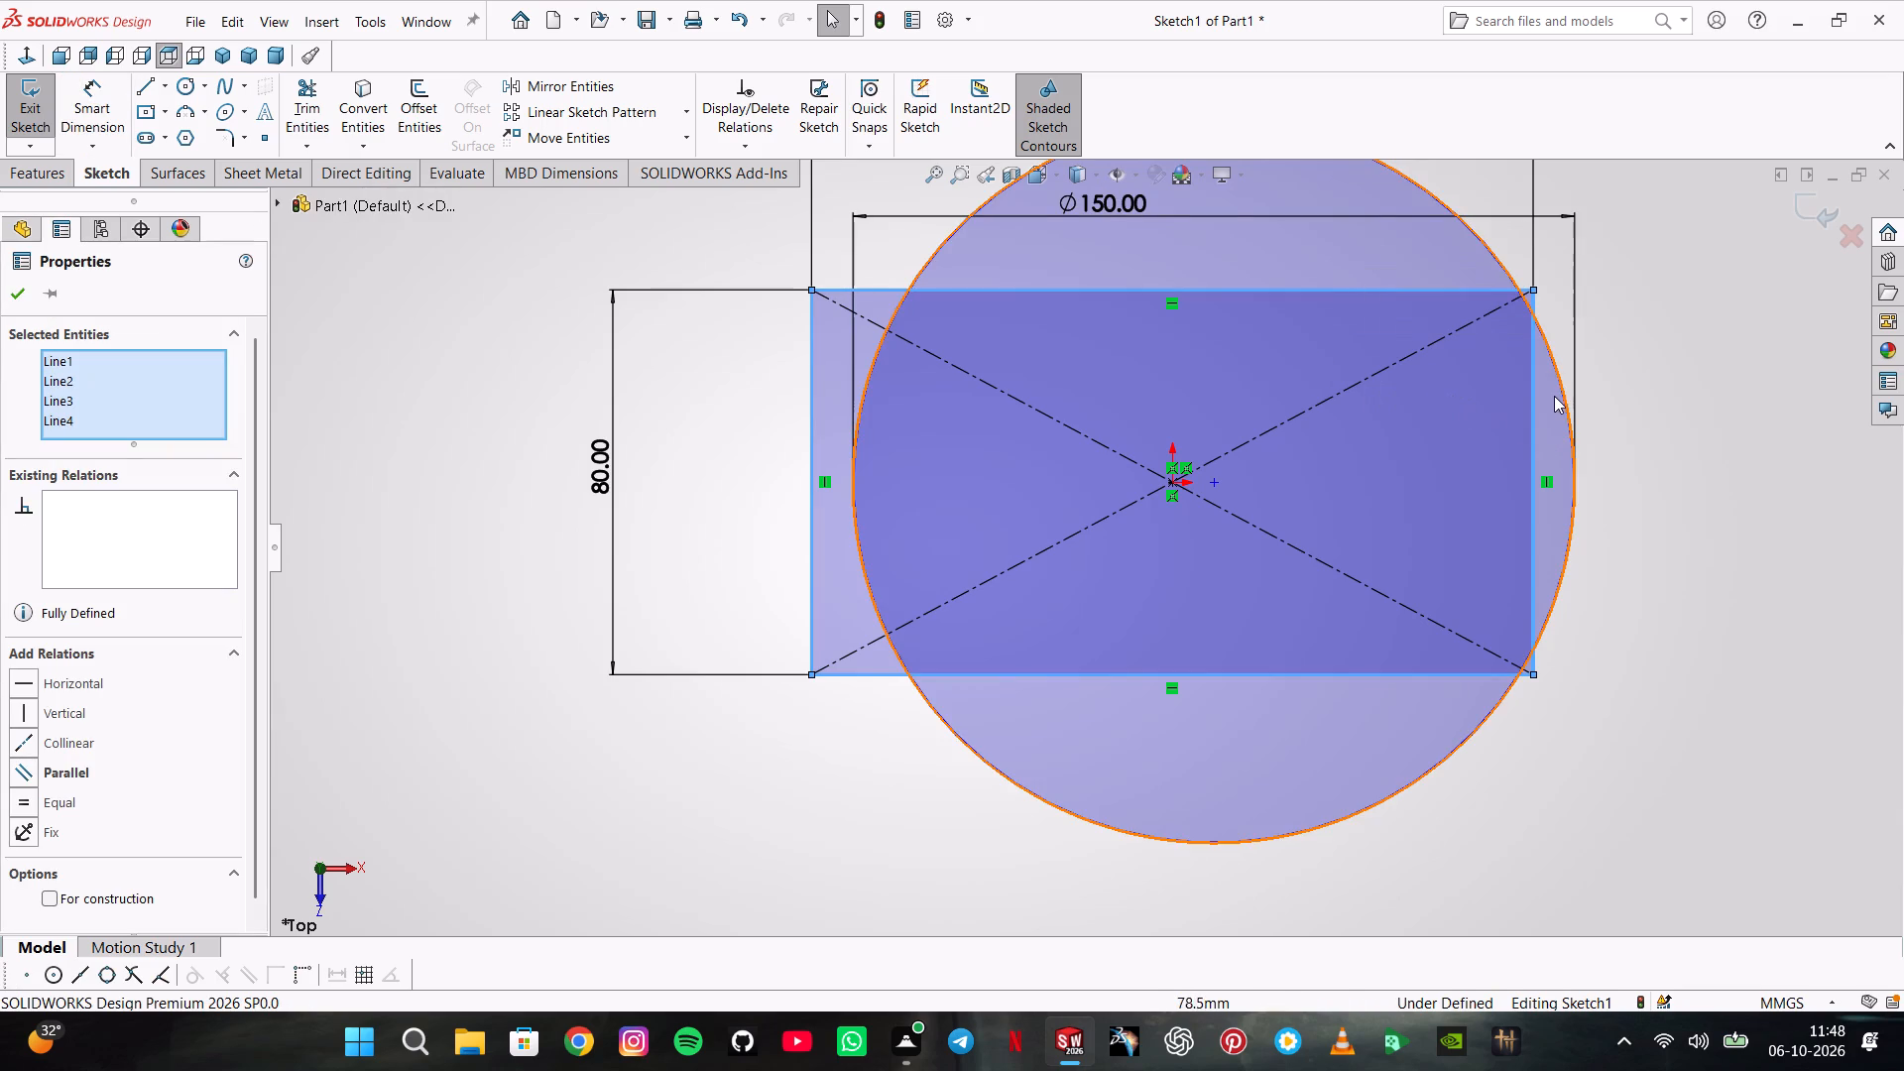
ctrl+click(1556, 395)
double_click(1618, 521)
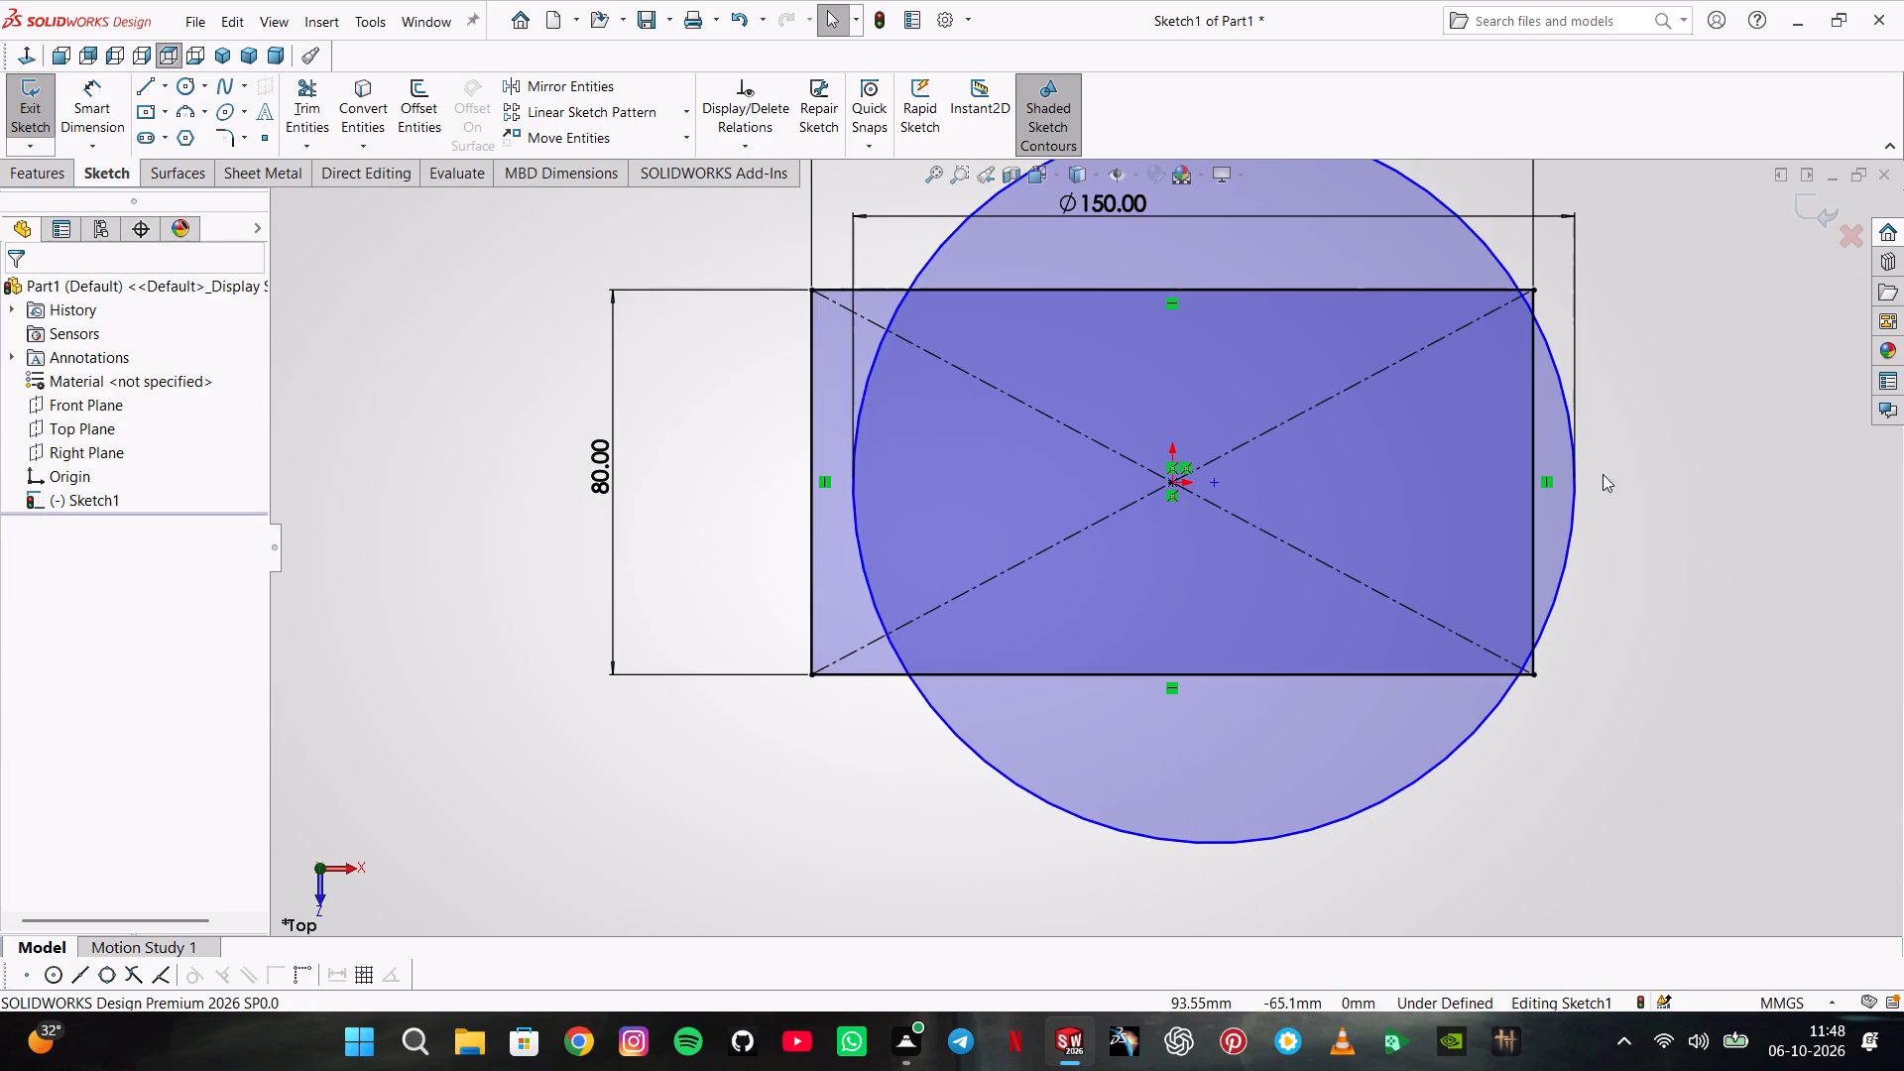
ctrl+click(1574, 419)
ctrl+click(1529, 402)
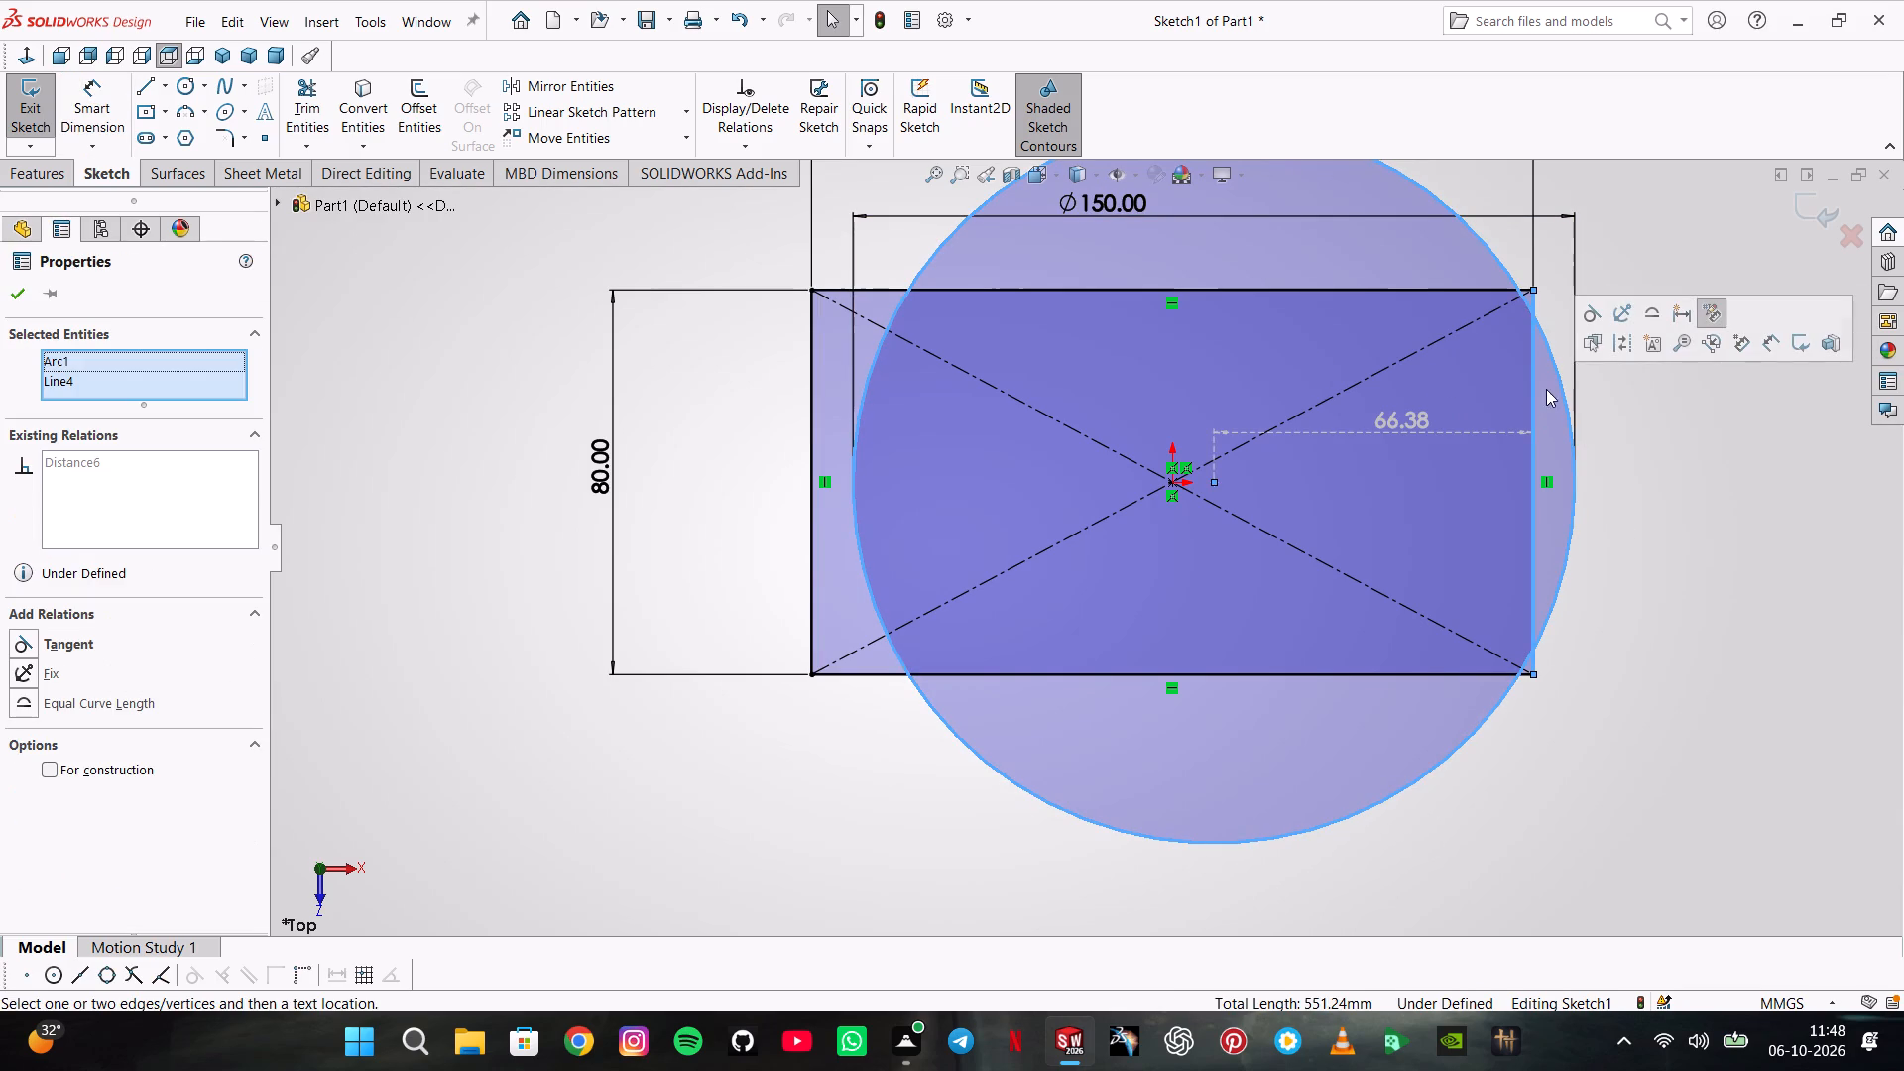
click(1589, 316)
click(1624, 410)
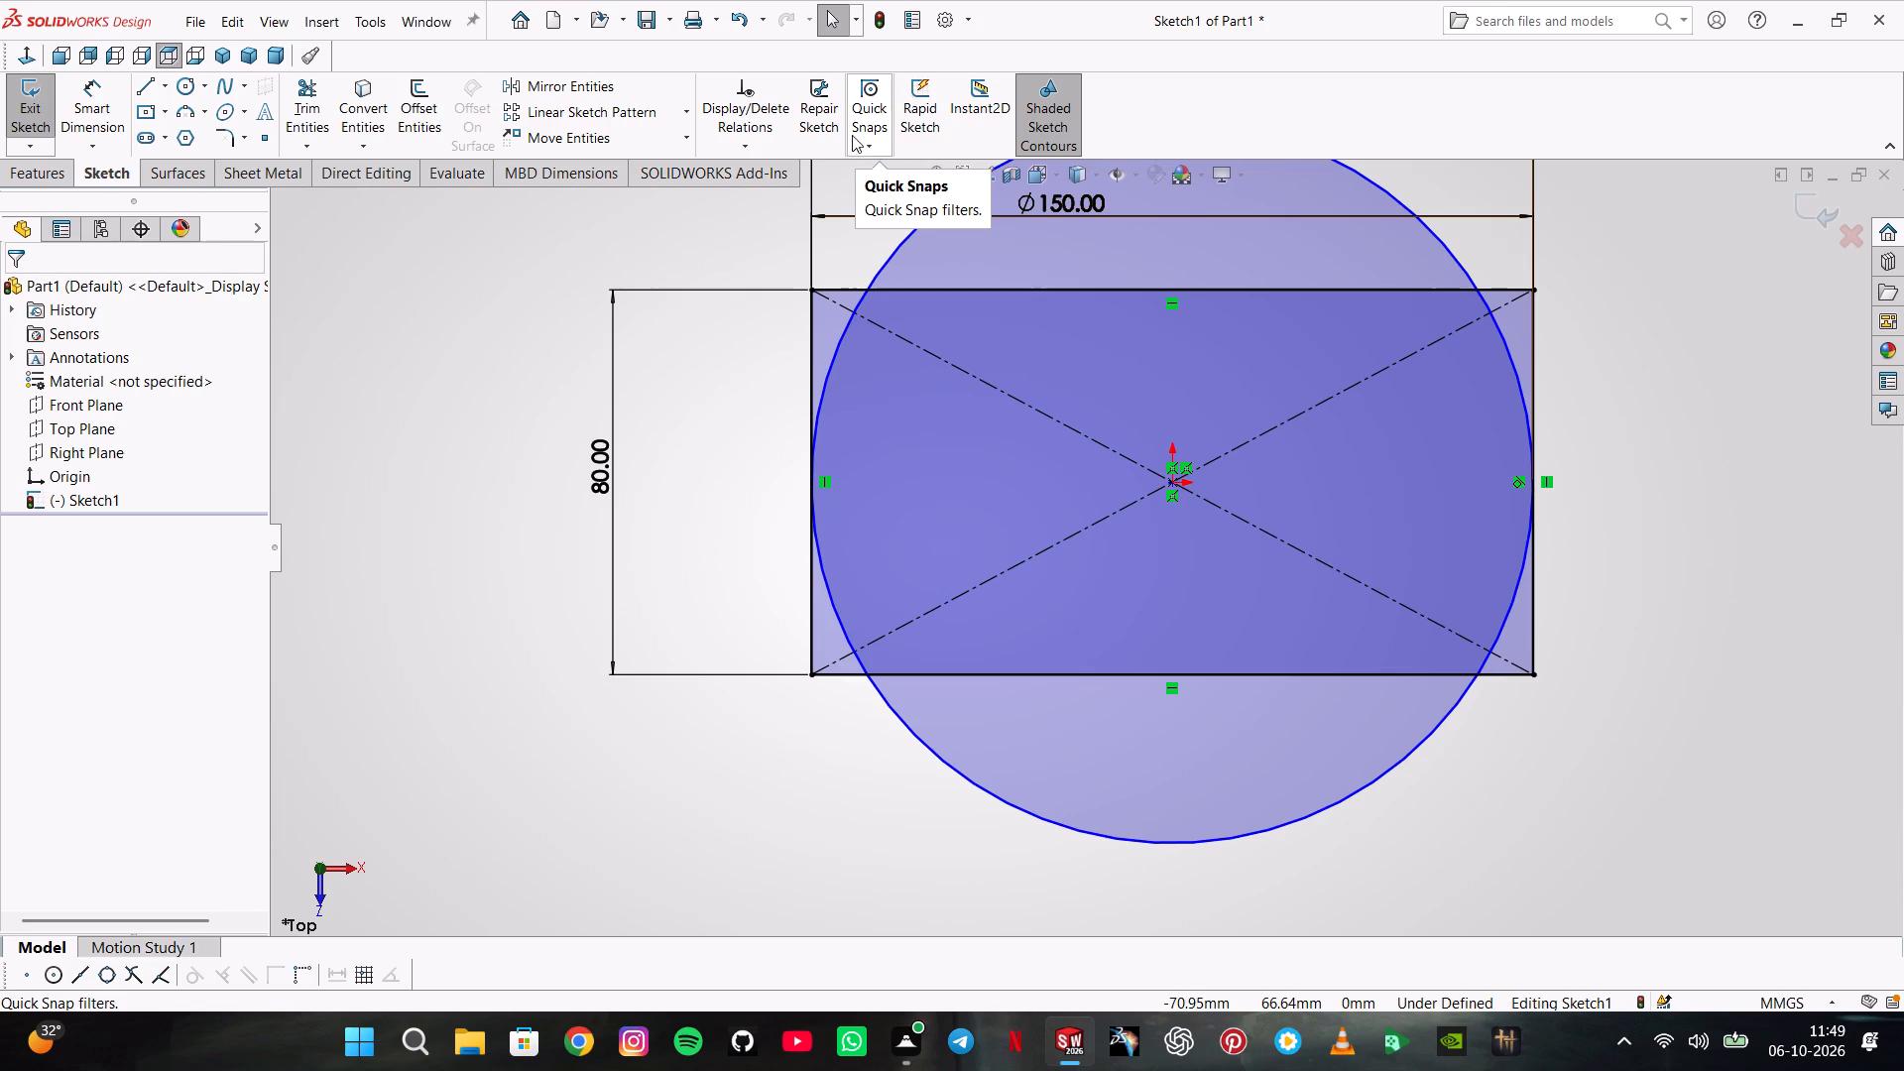
Sketch a centerpoint arc slot about 31.5 mm right of the origin, with about 33 mm radius, 124° sweep and 21 mm width.
click(167, 138)
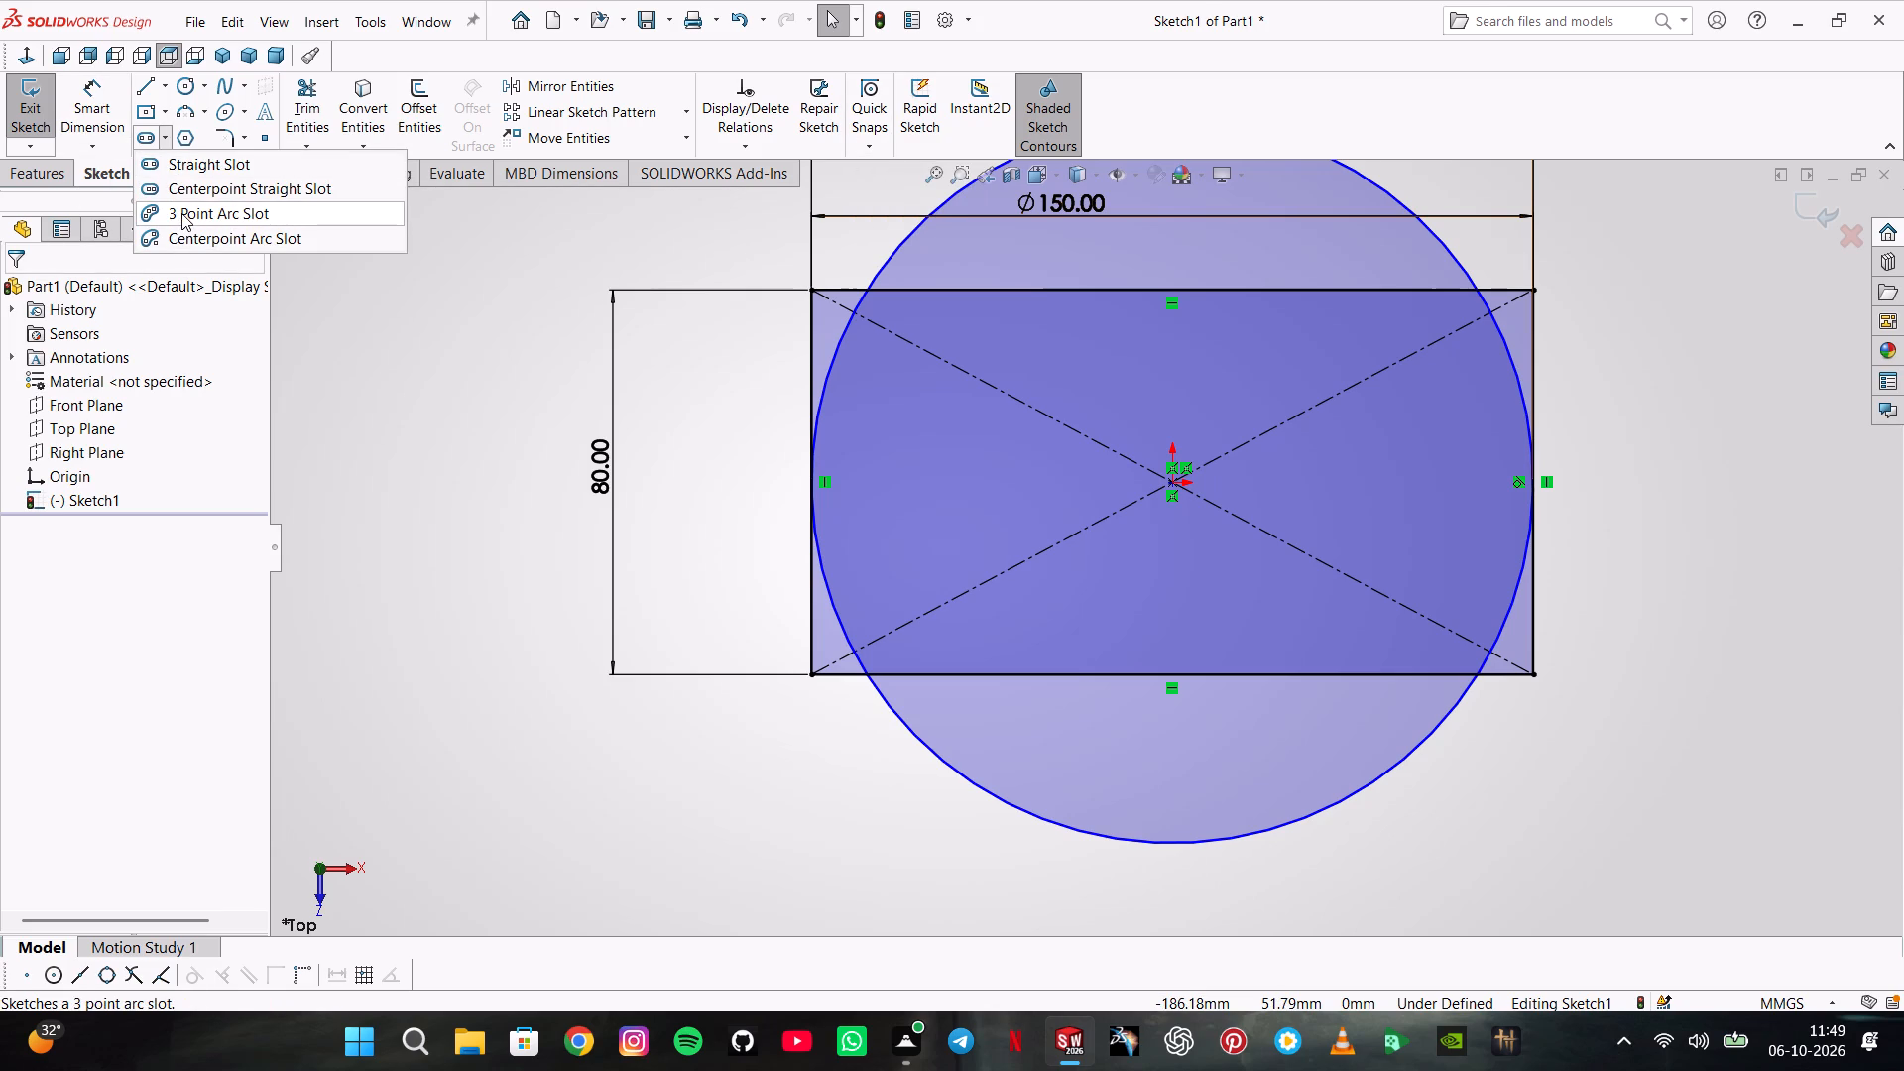
click(190, 237)
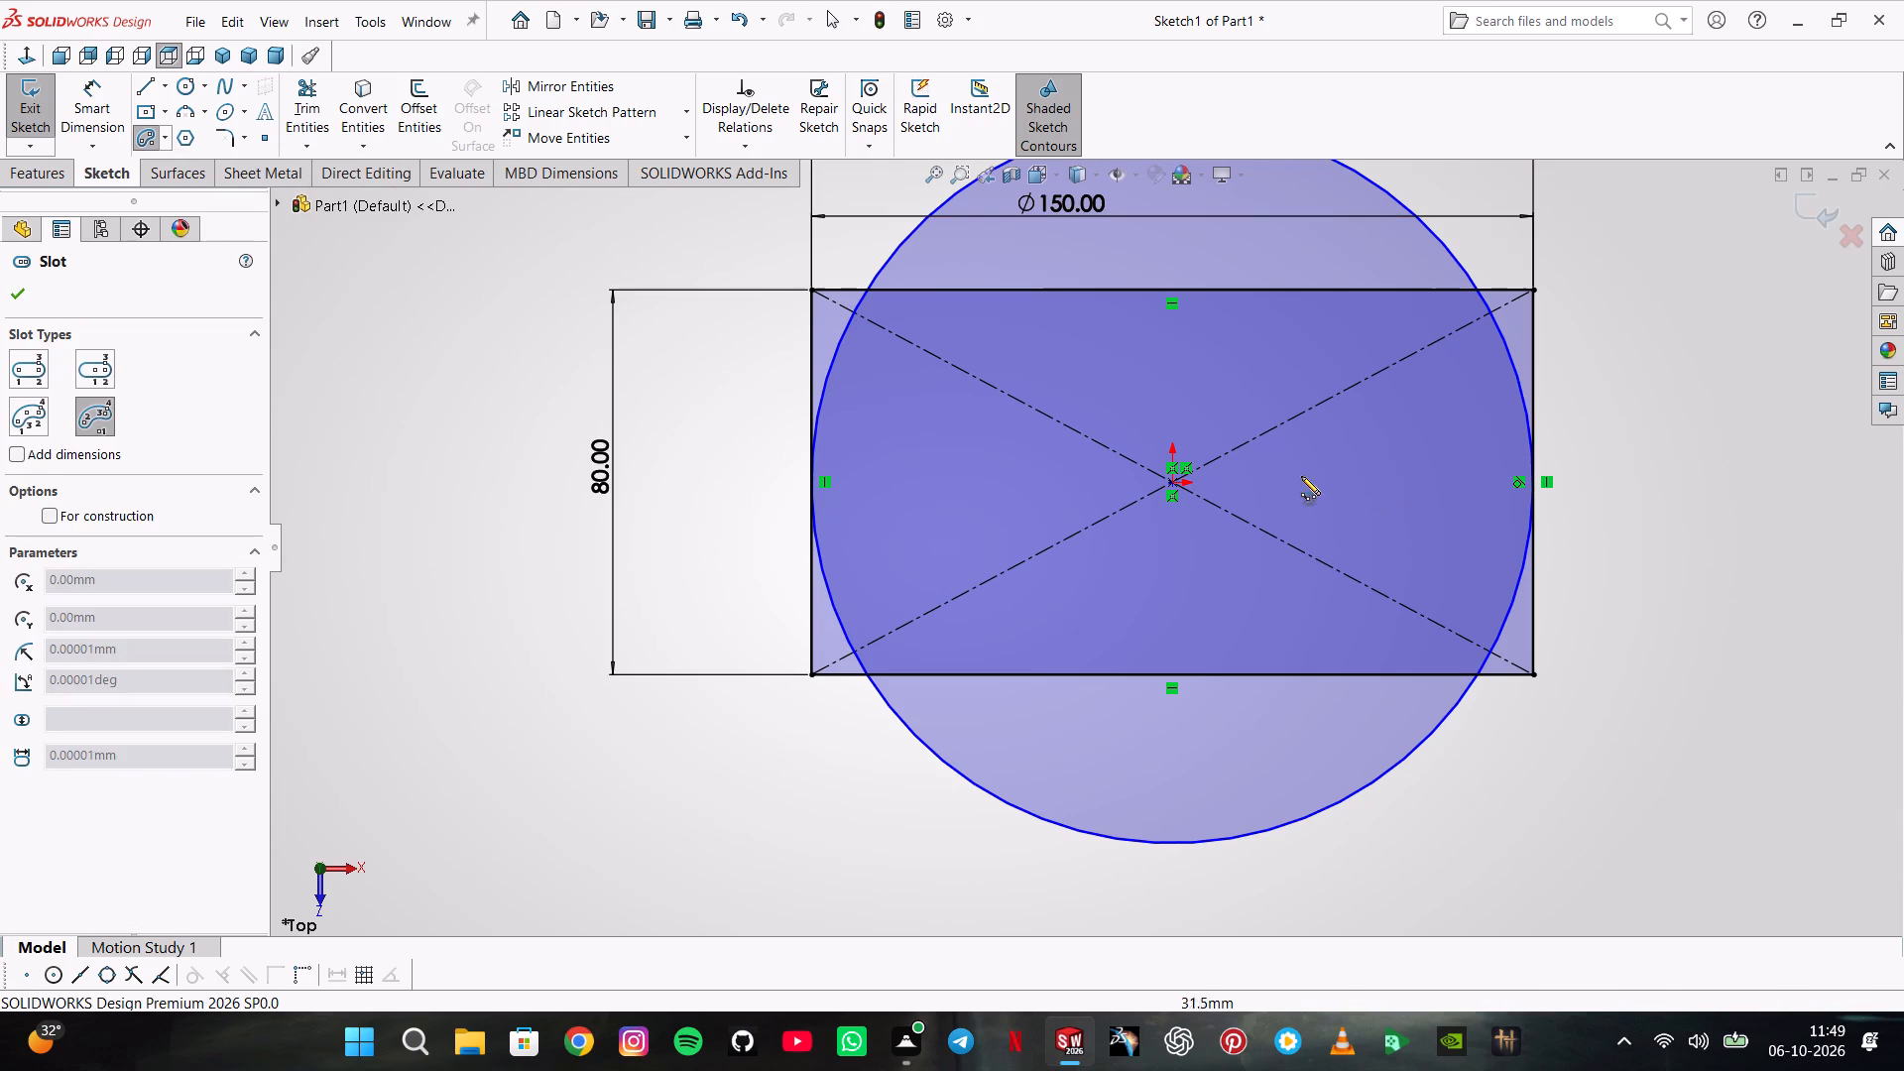
click(1324, 481)
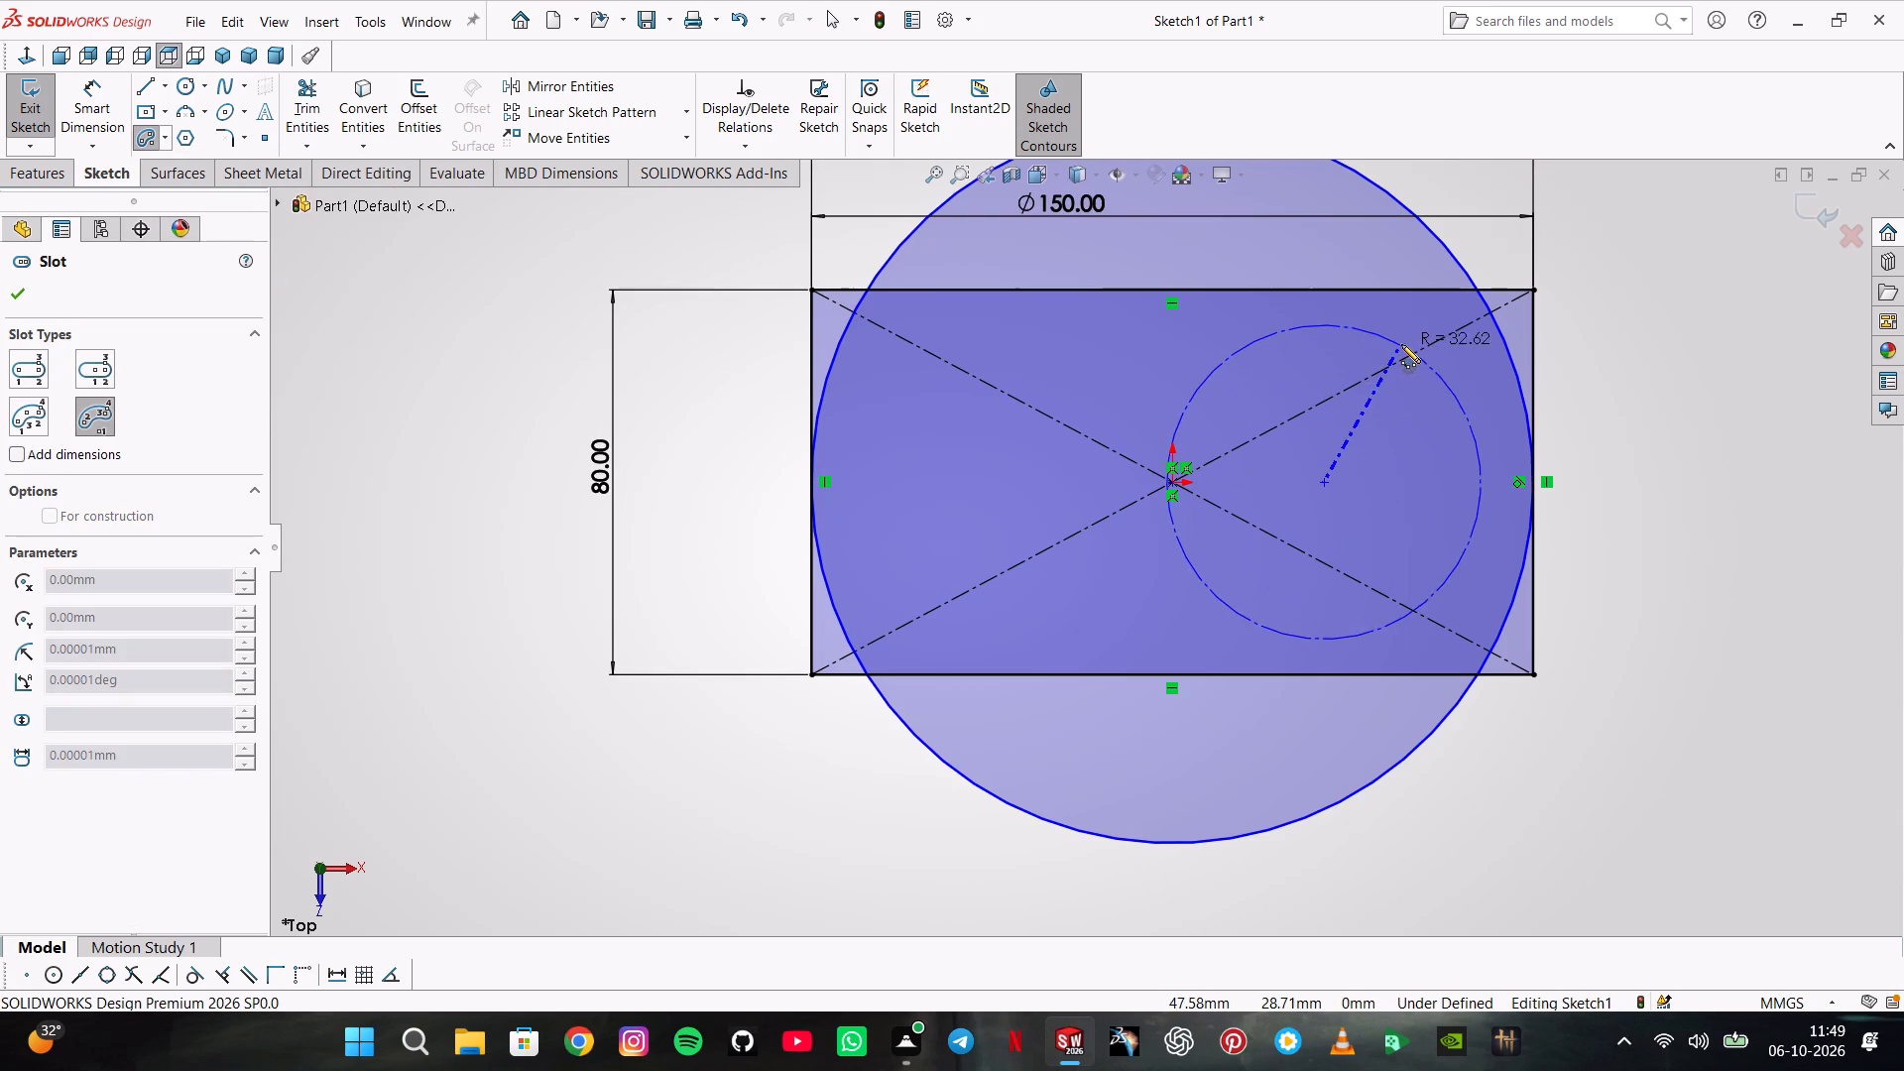
click(1402, 344)
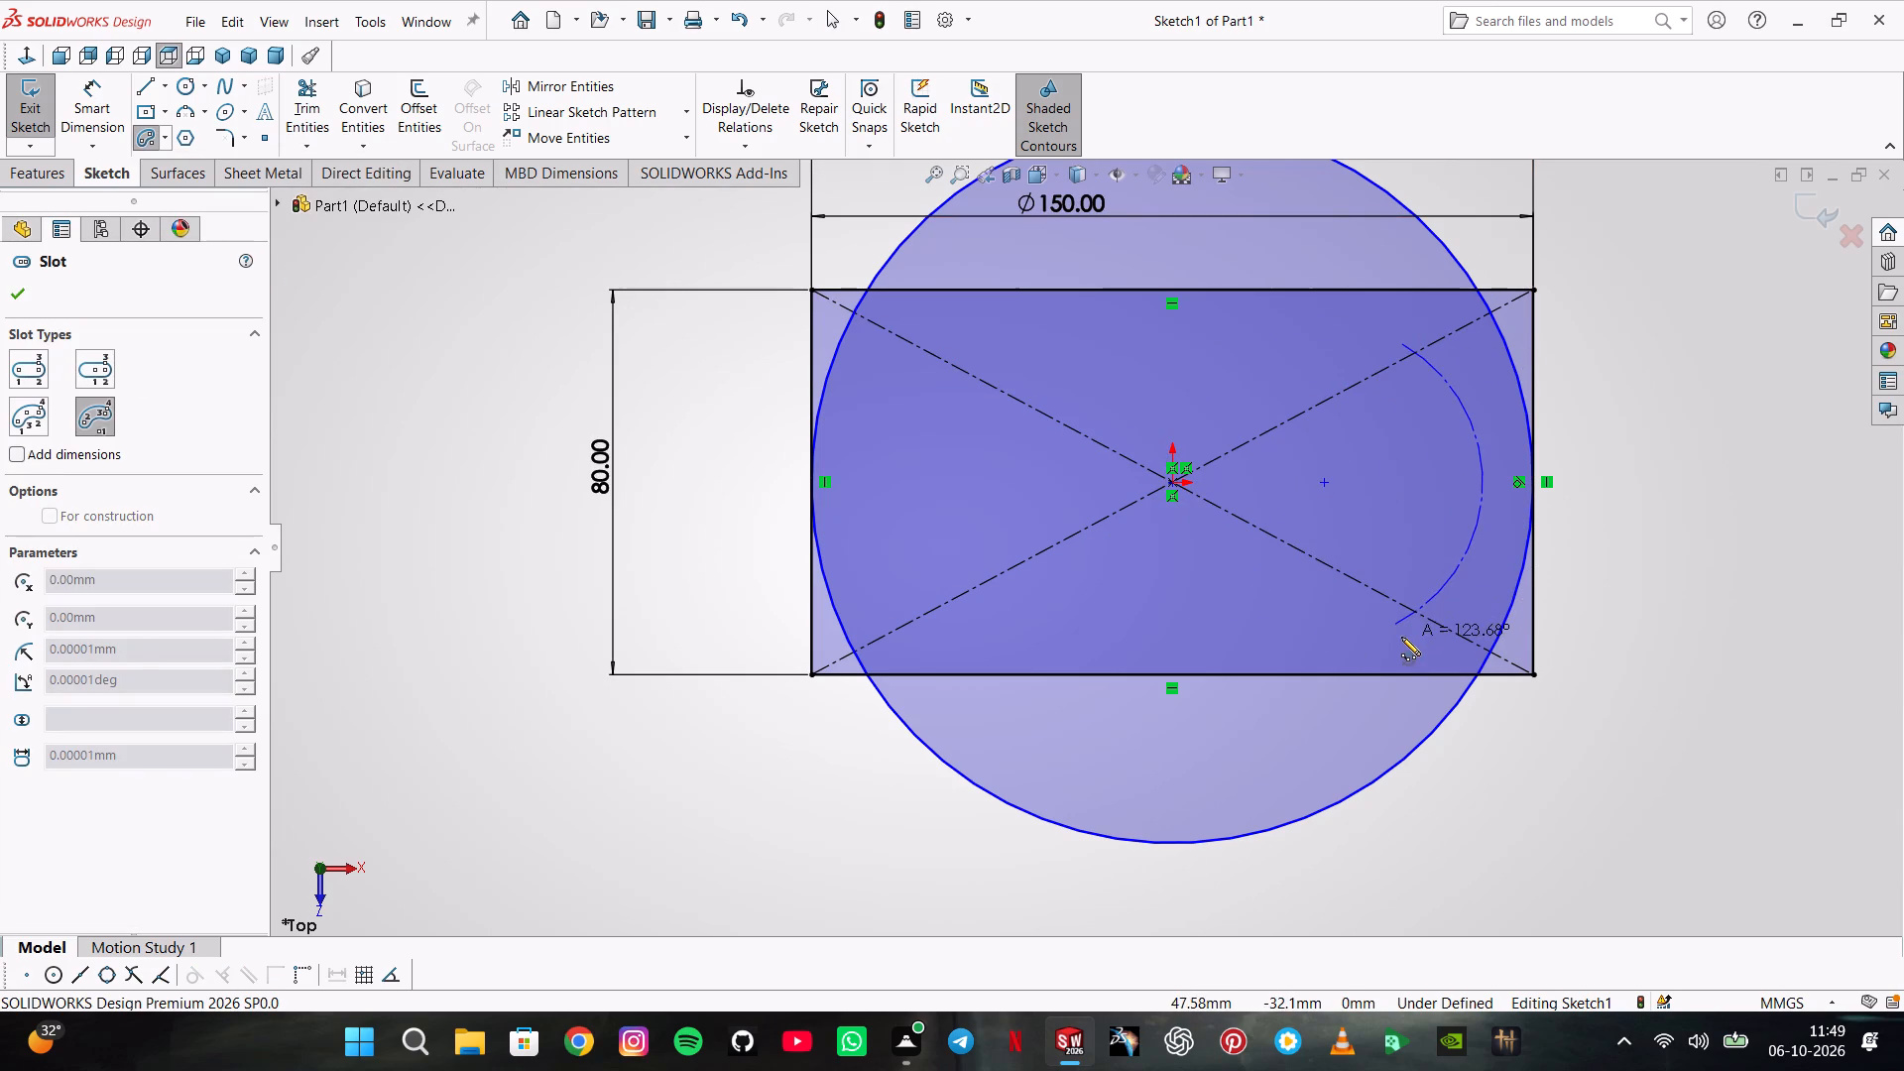
click(1401, 637)
click(1368, 581)
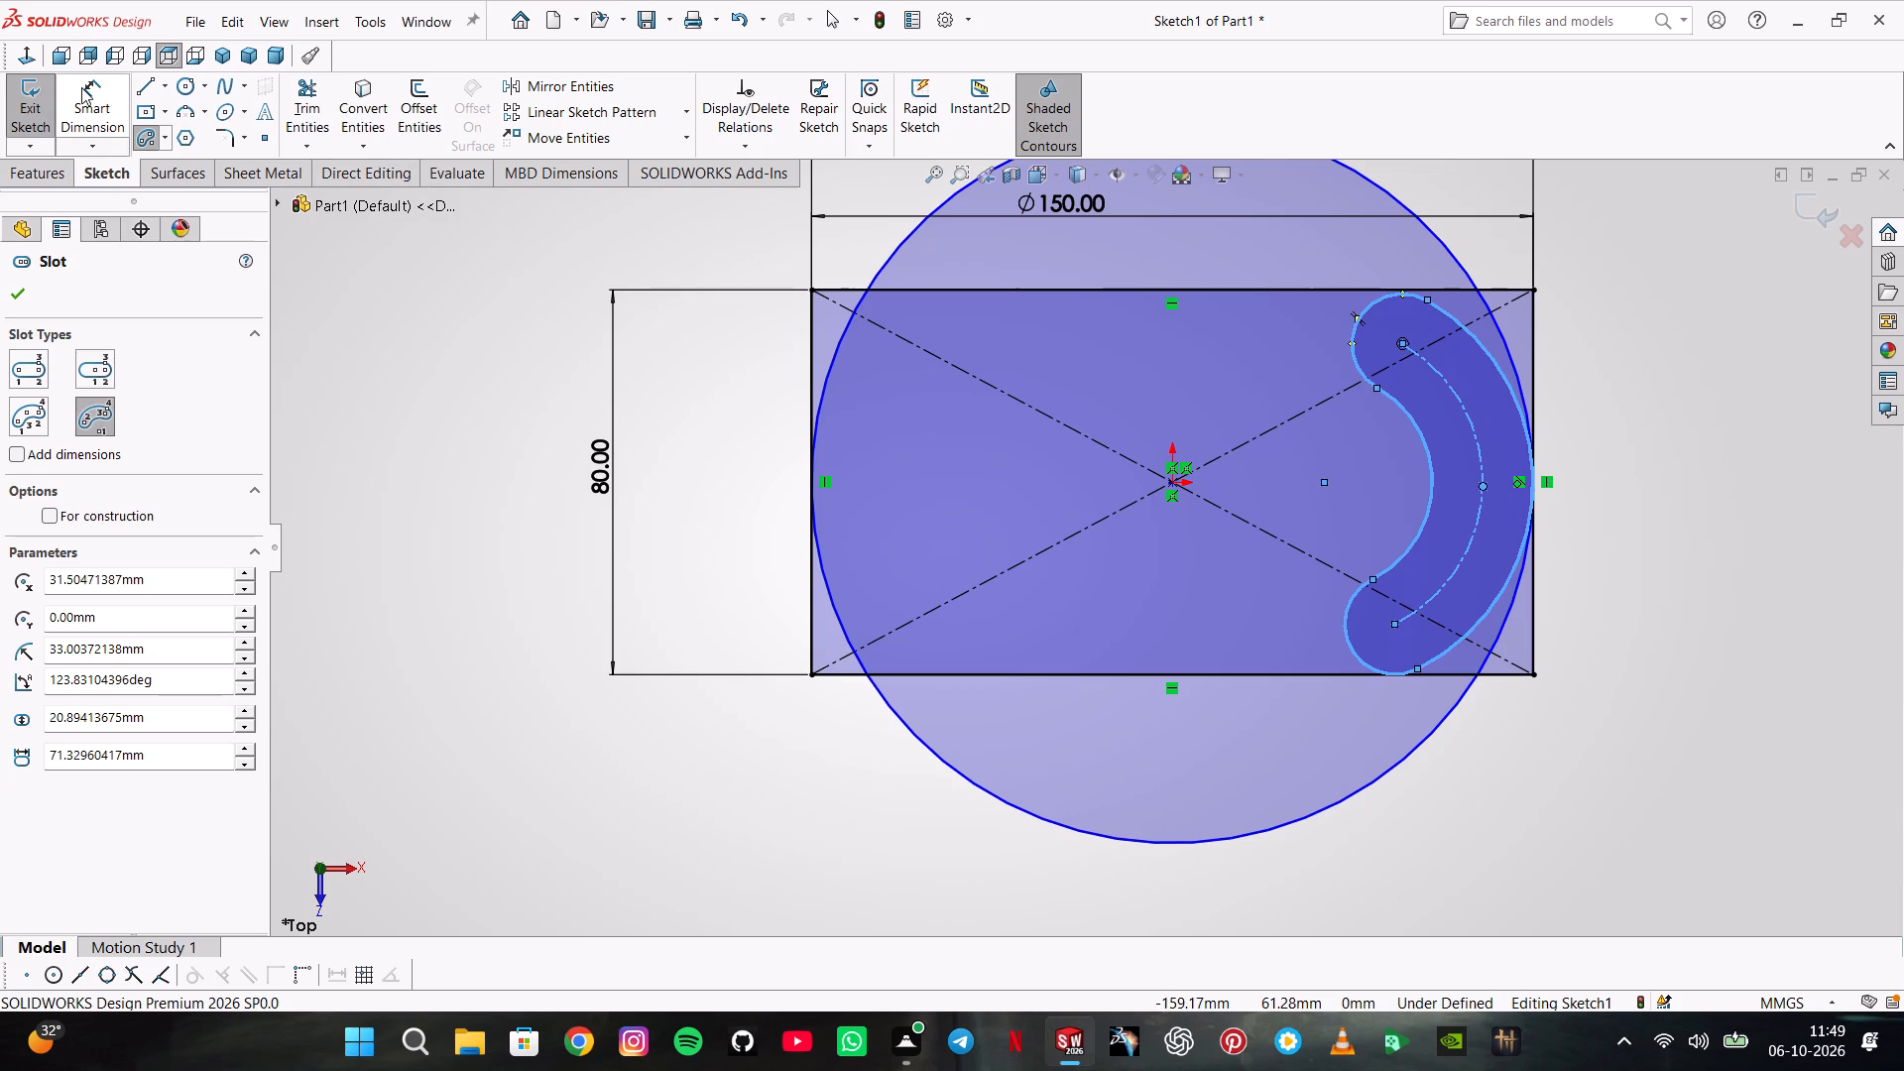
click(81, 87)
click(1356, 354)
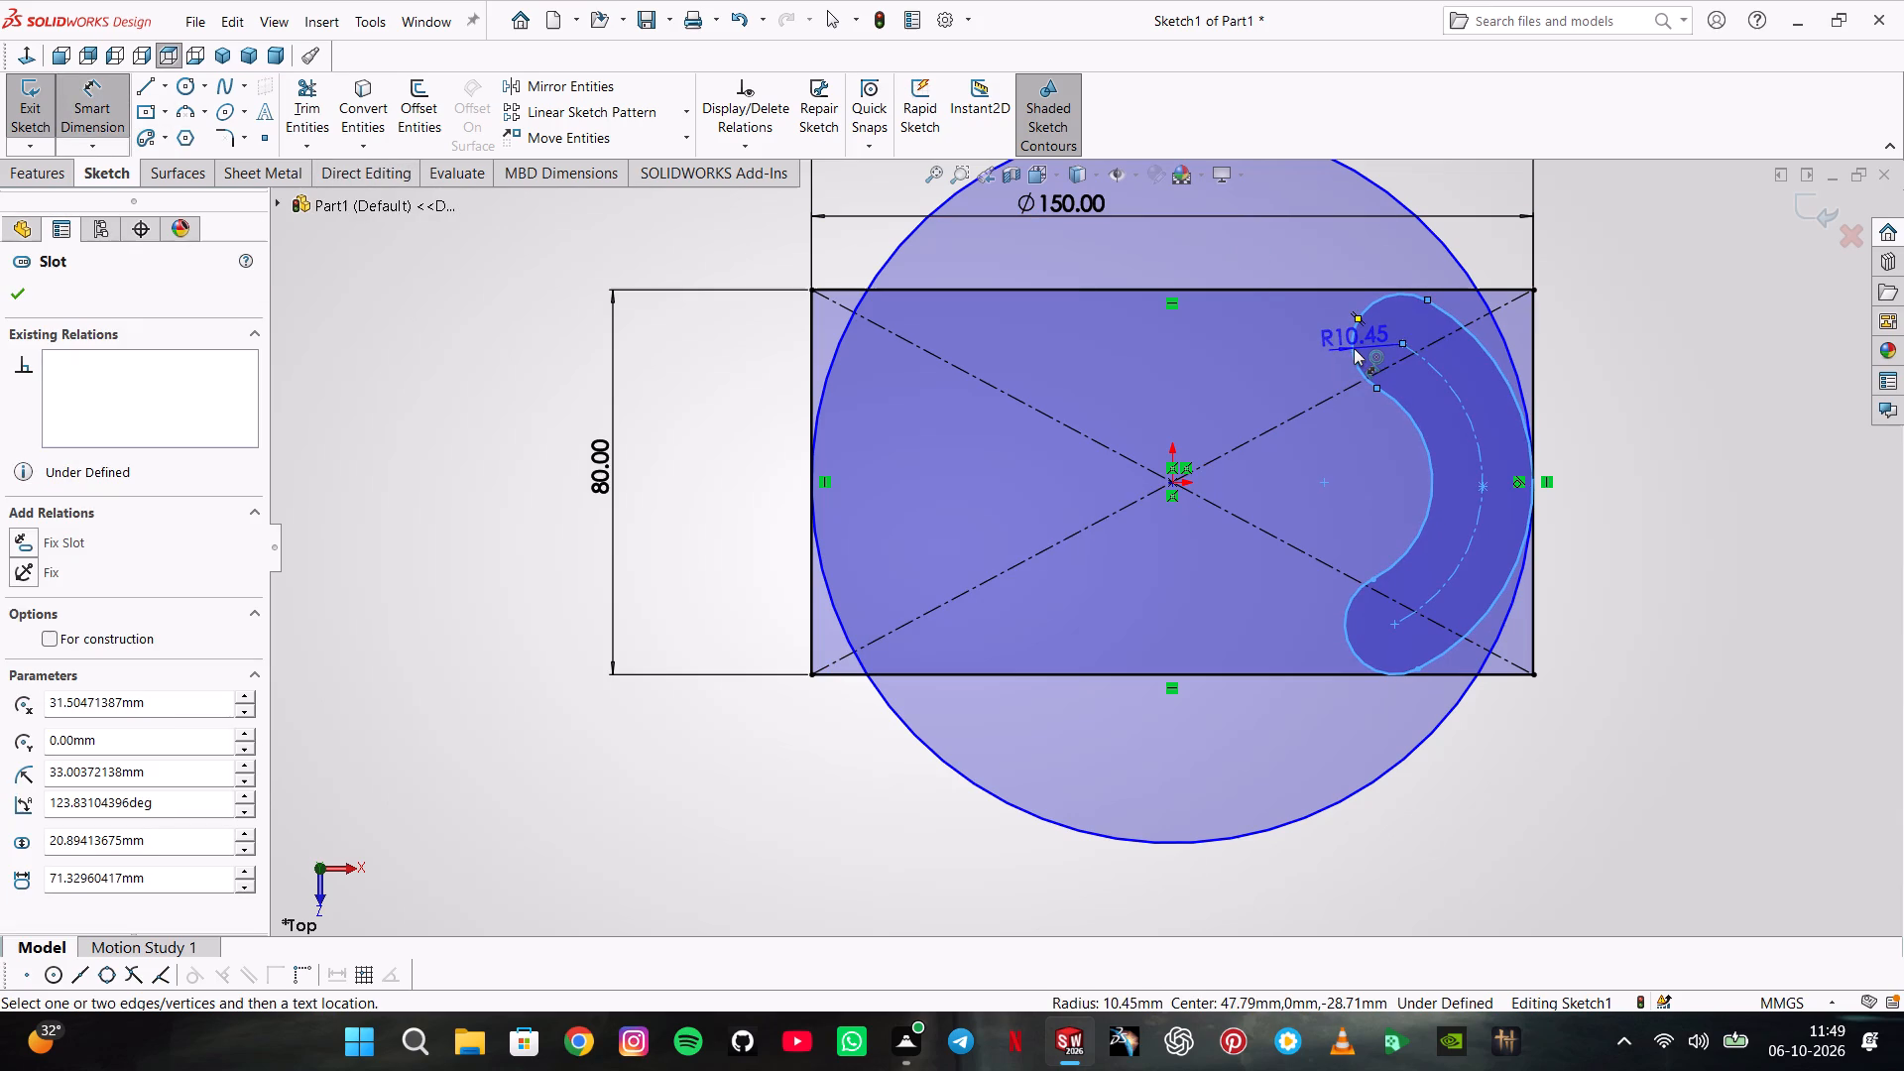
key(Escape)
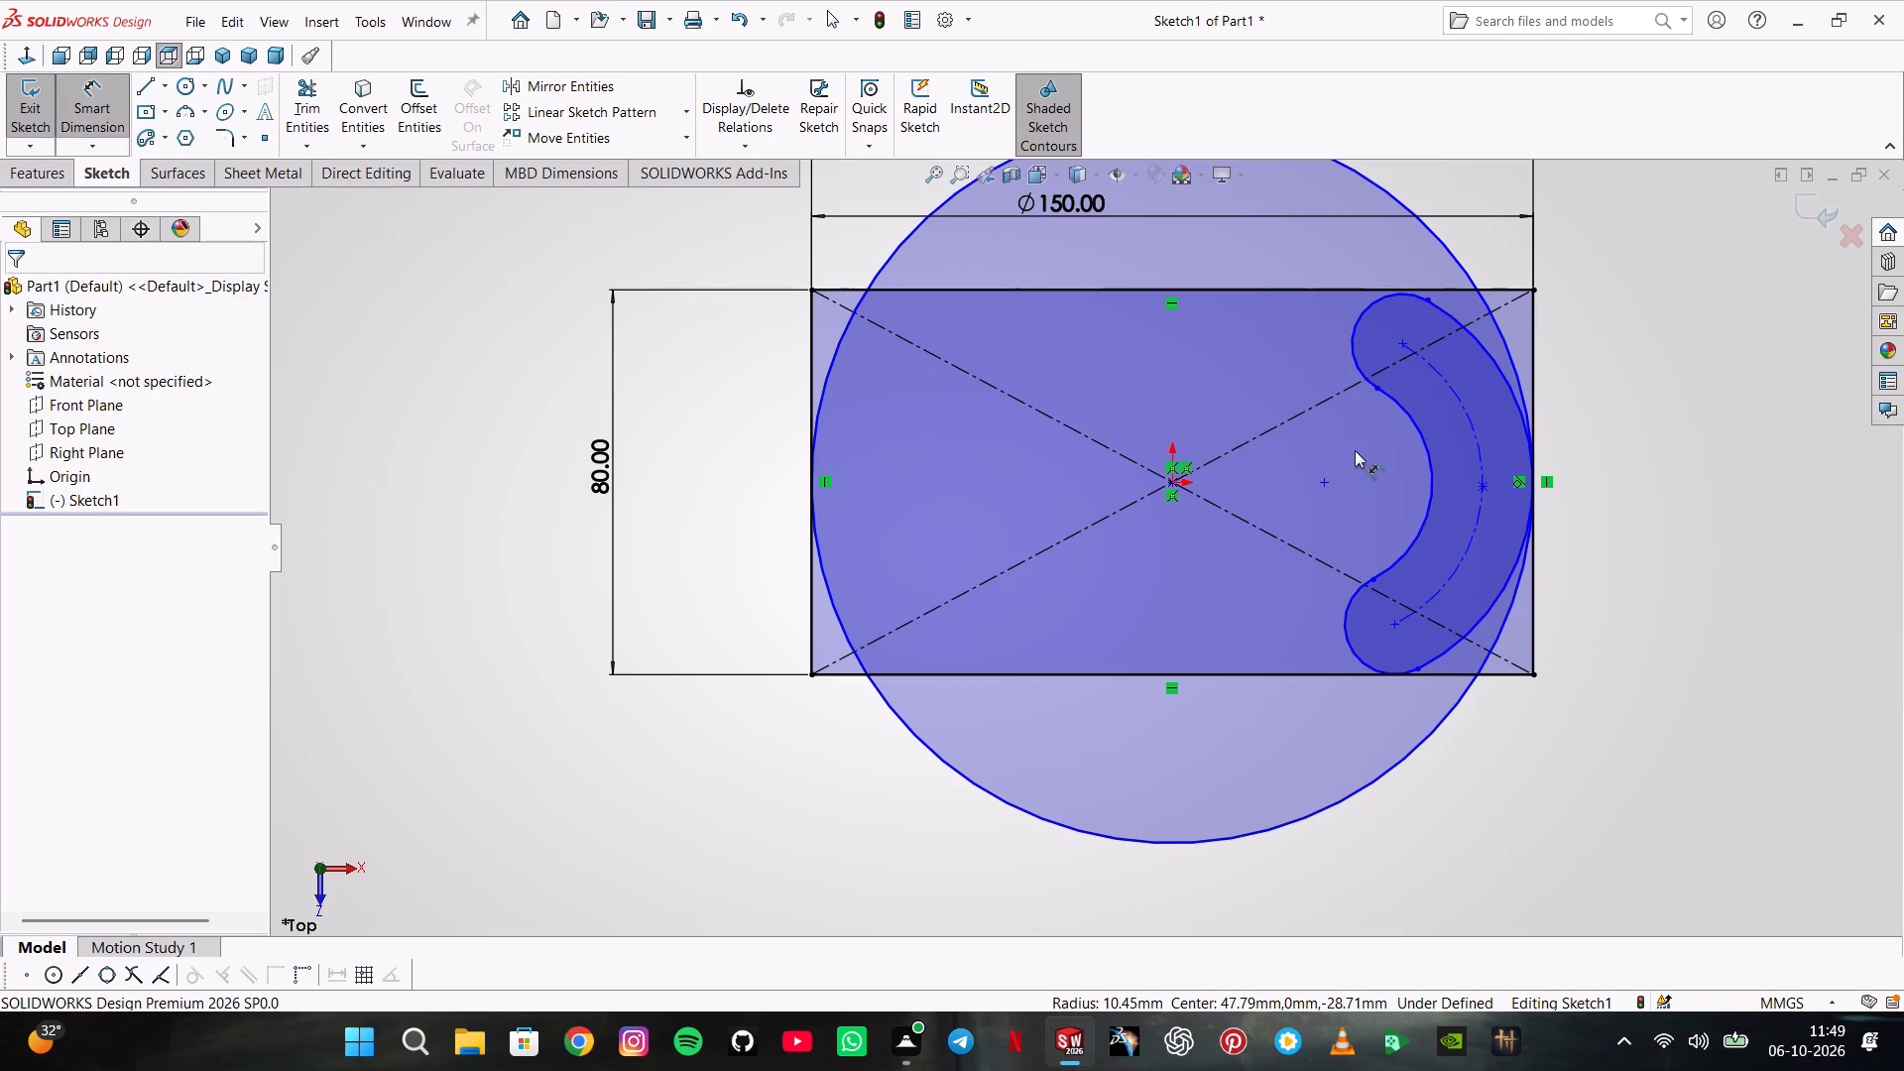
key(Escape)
Make the arc slot's centre point coincident with the rectangle's centre at the origin.
click(1327, 486)
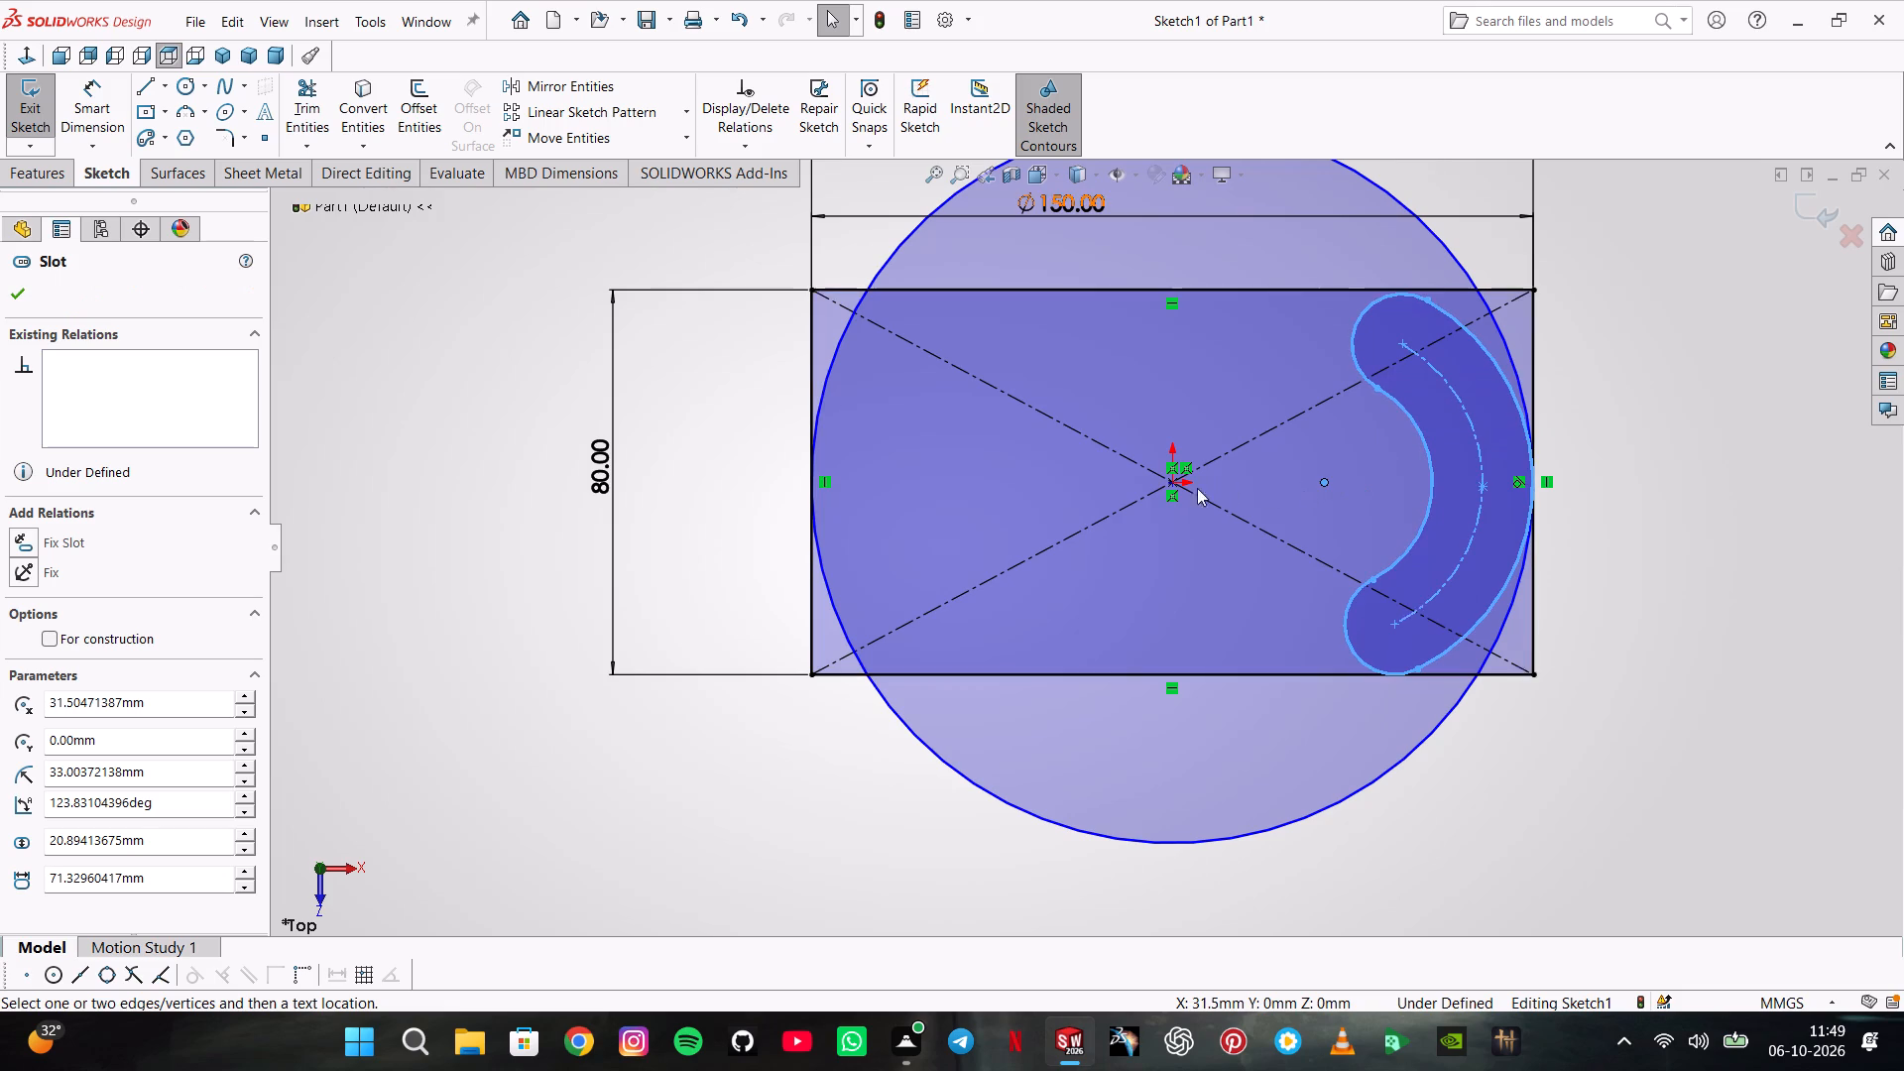
ctrl+click(1171, 488)
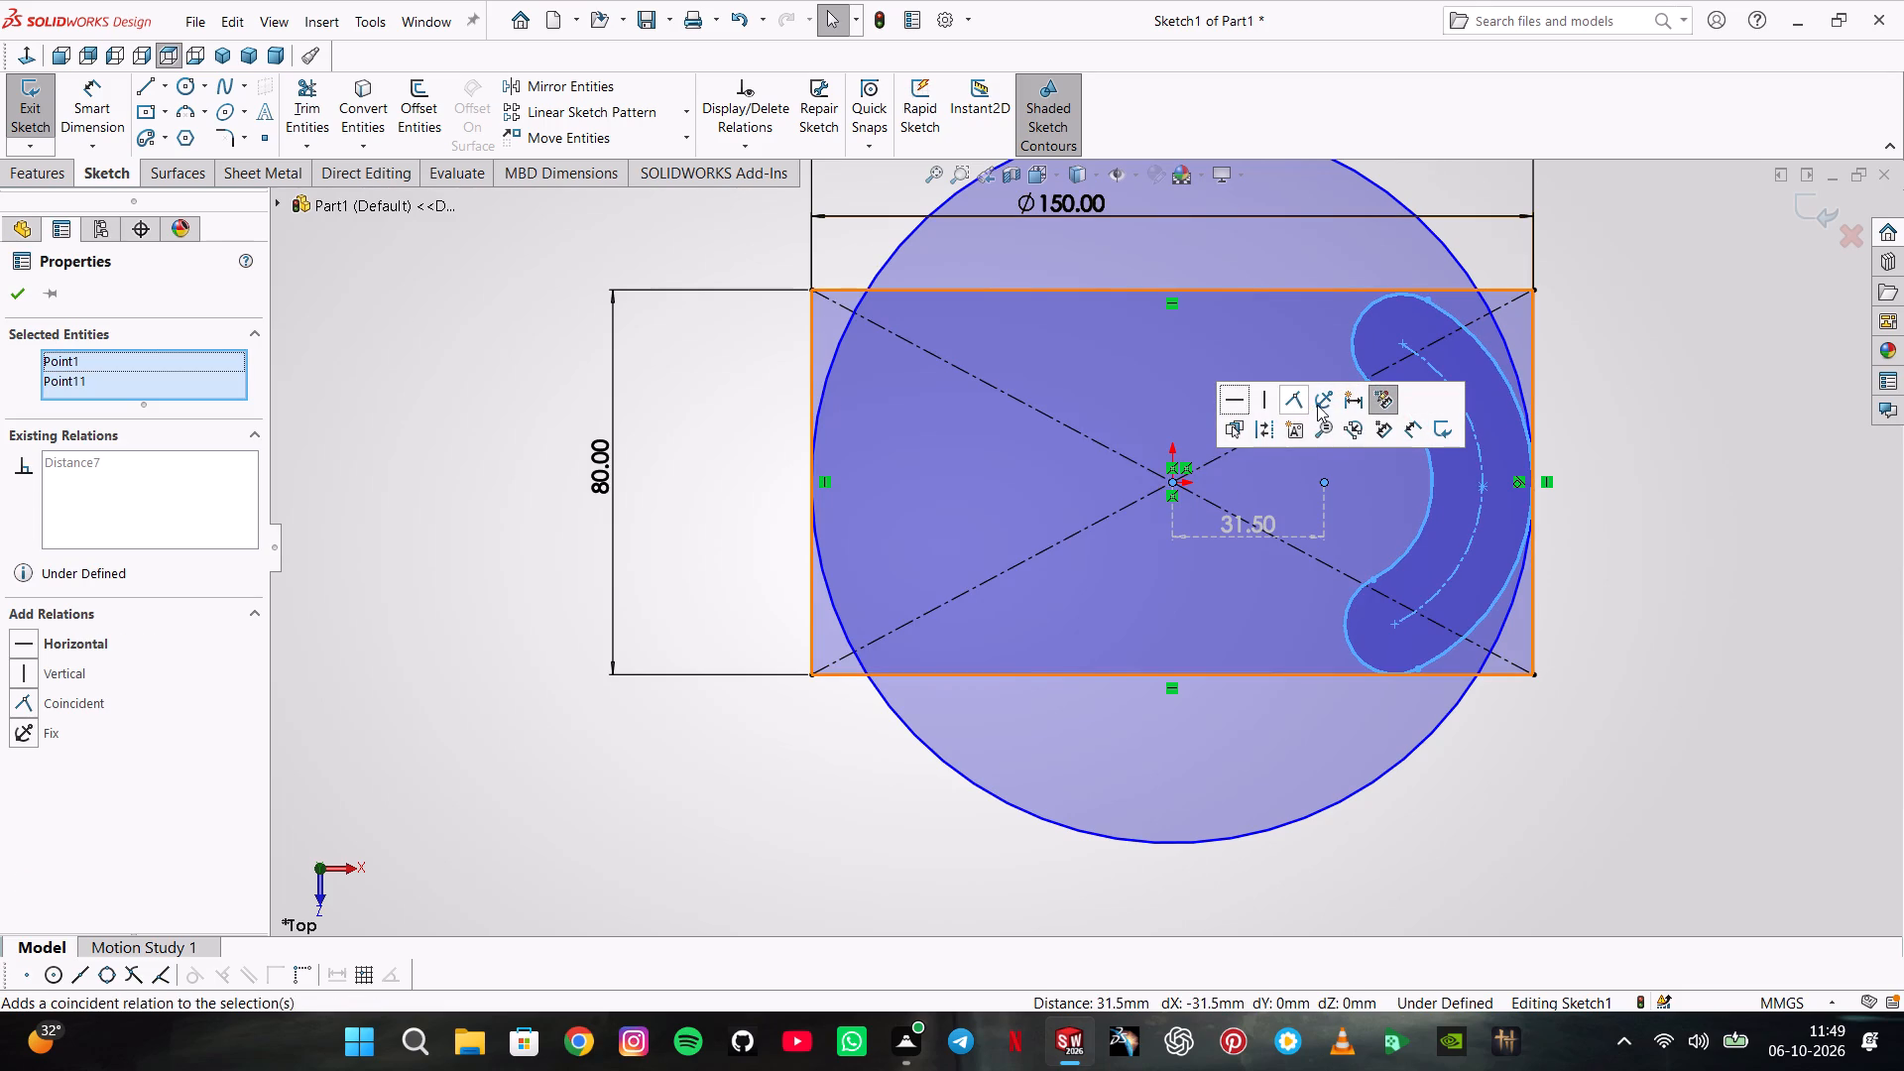
click(1298, 410)
click(407, 287)
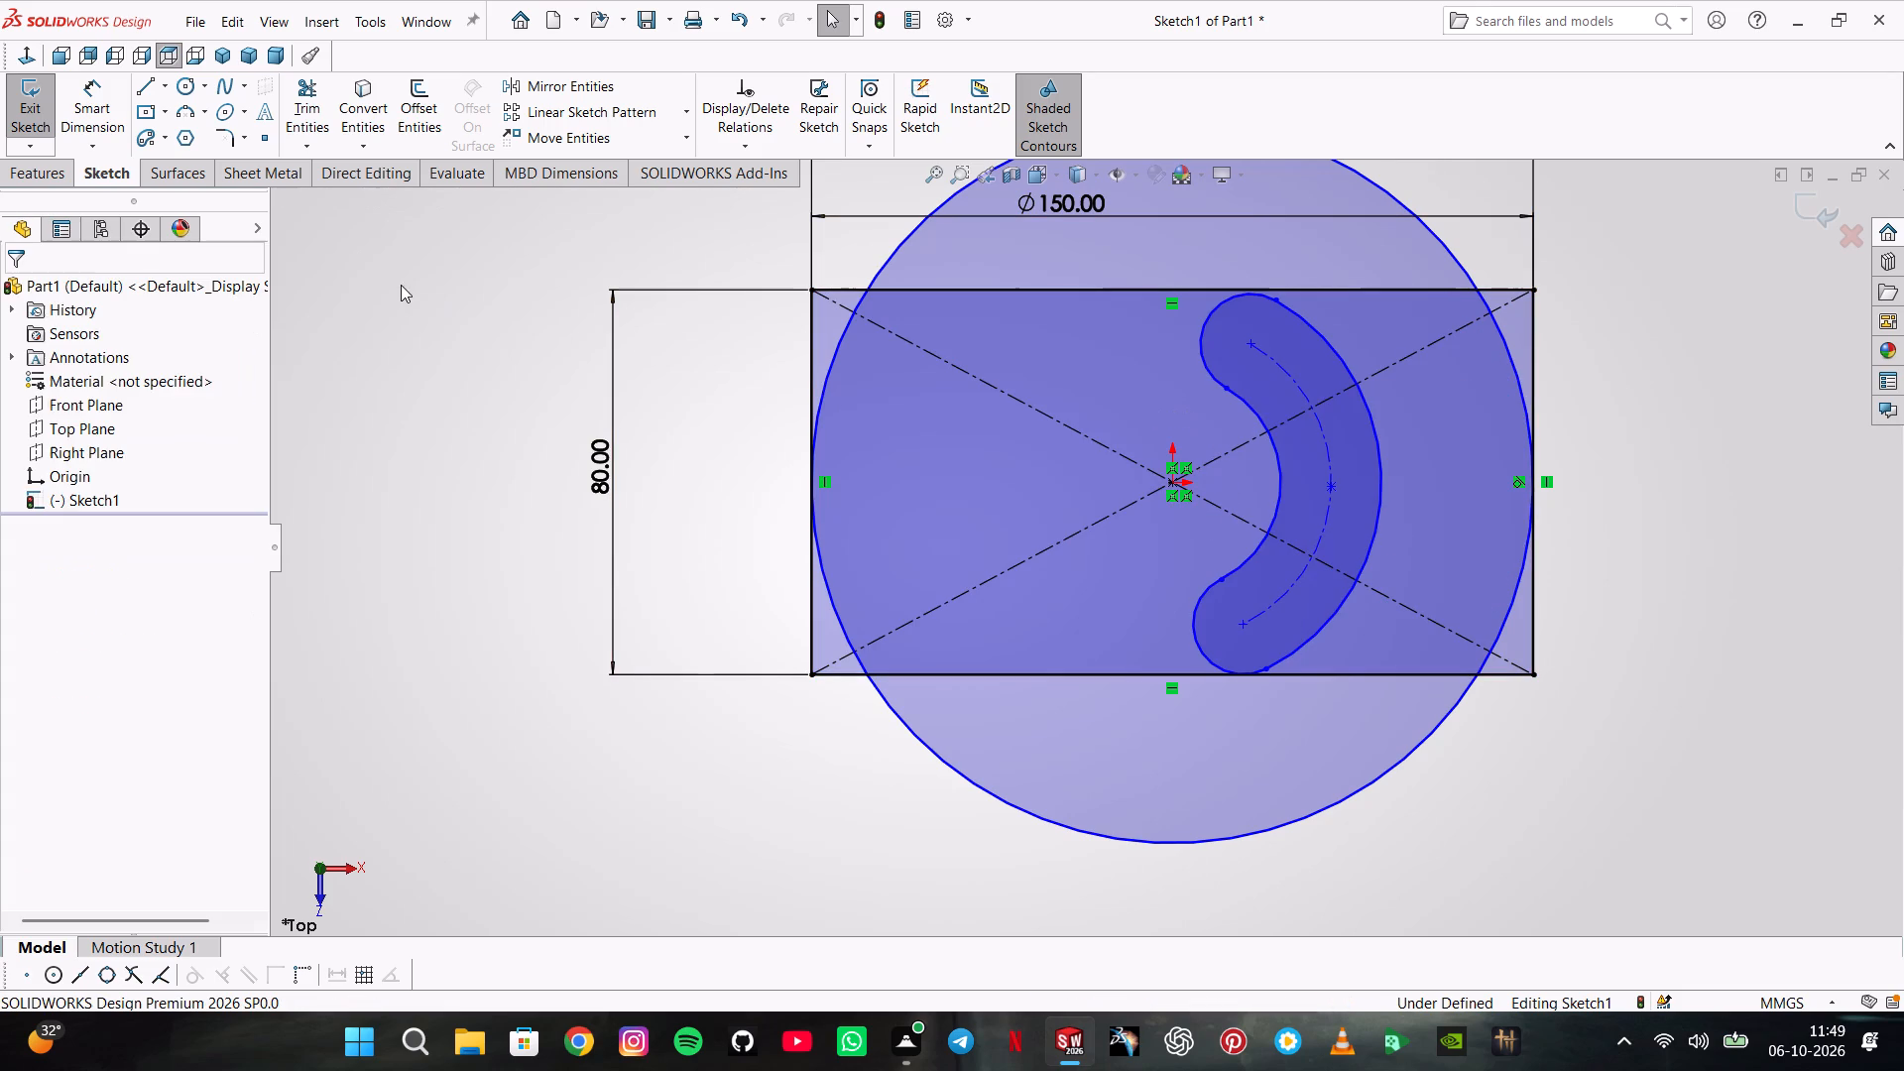
Dimension the radius of the arc slot's centreline as 50 mm.
click(76, 95)
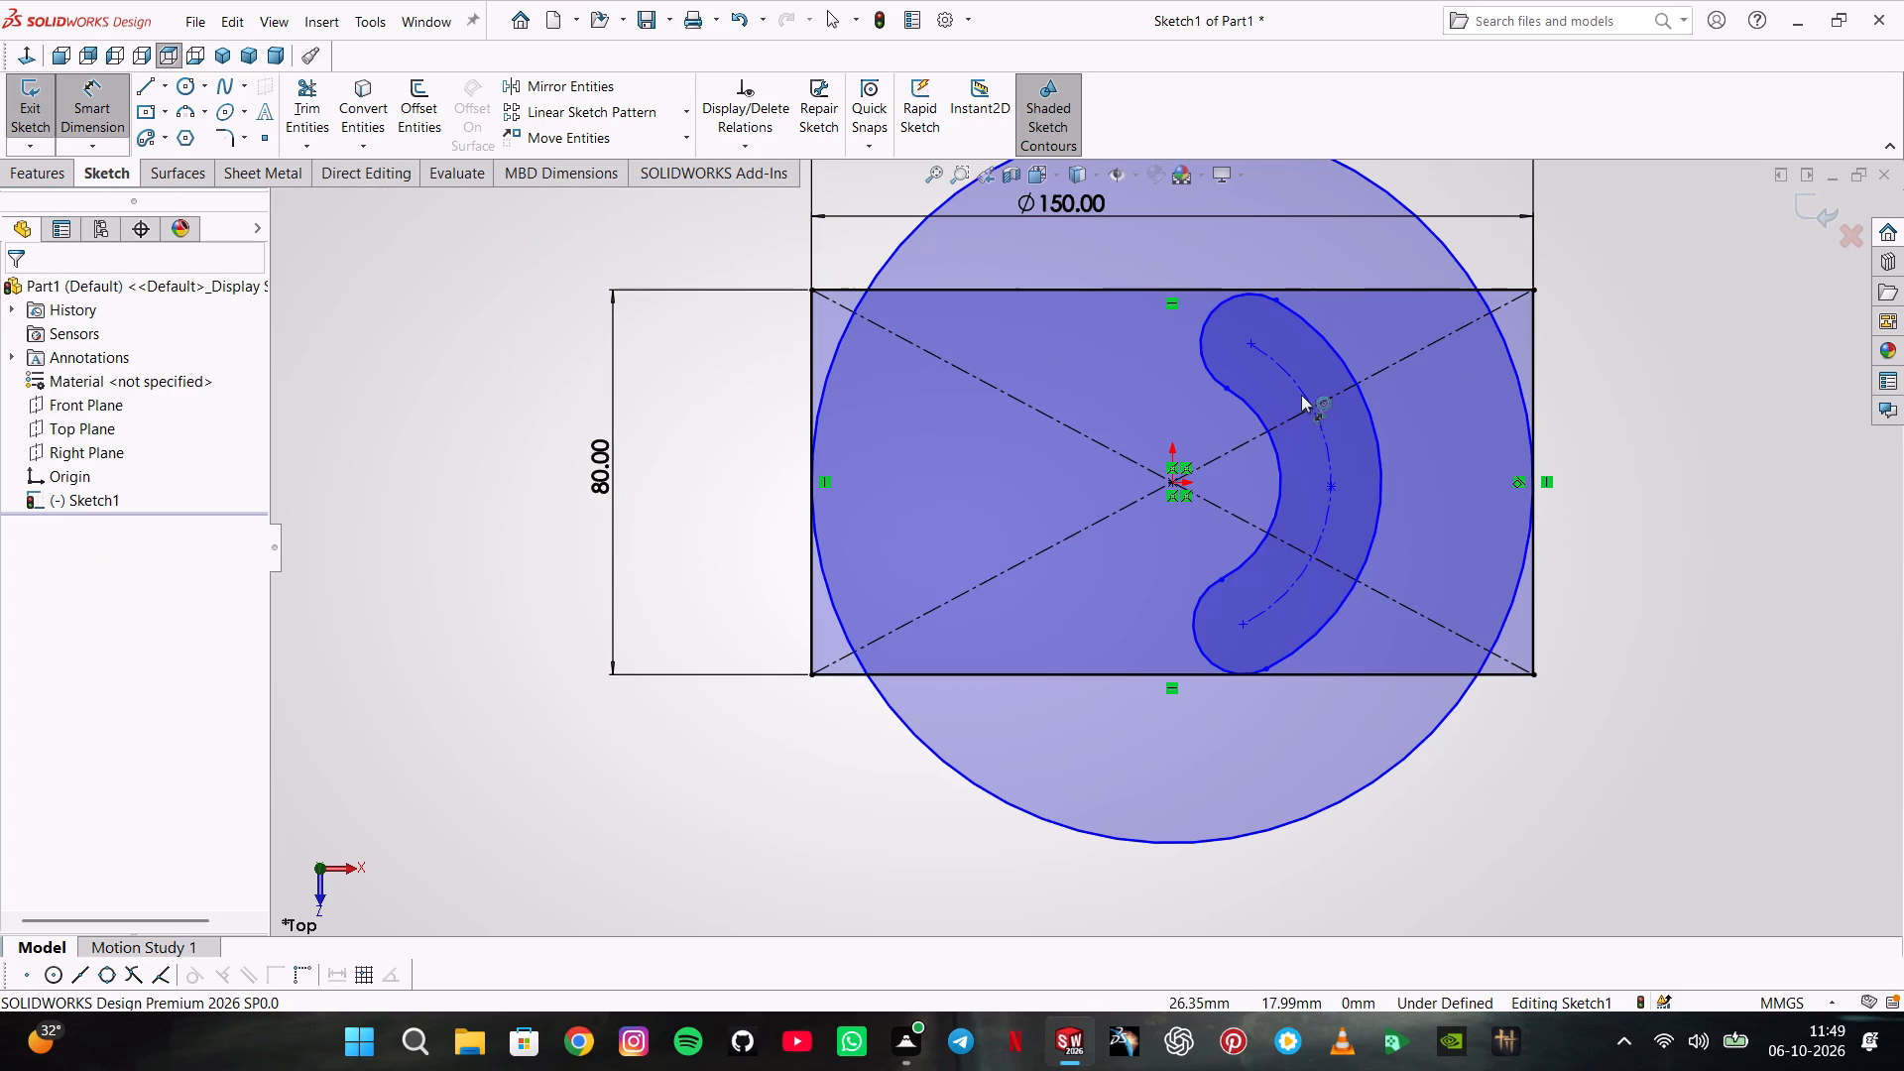
click(1301, 395)
click(1694, 435)
text(50)
key(Return)
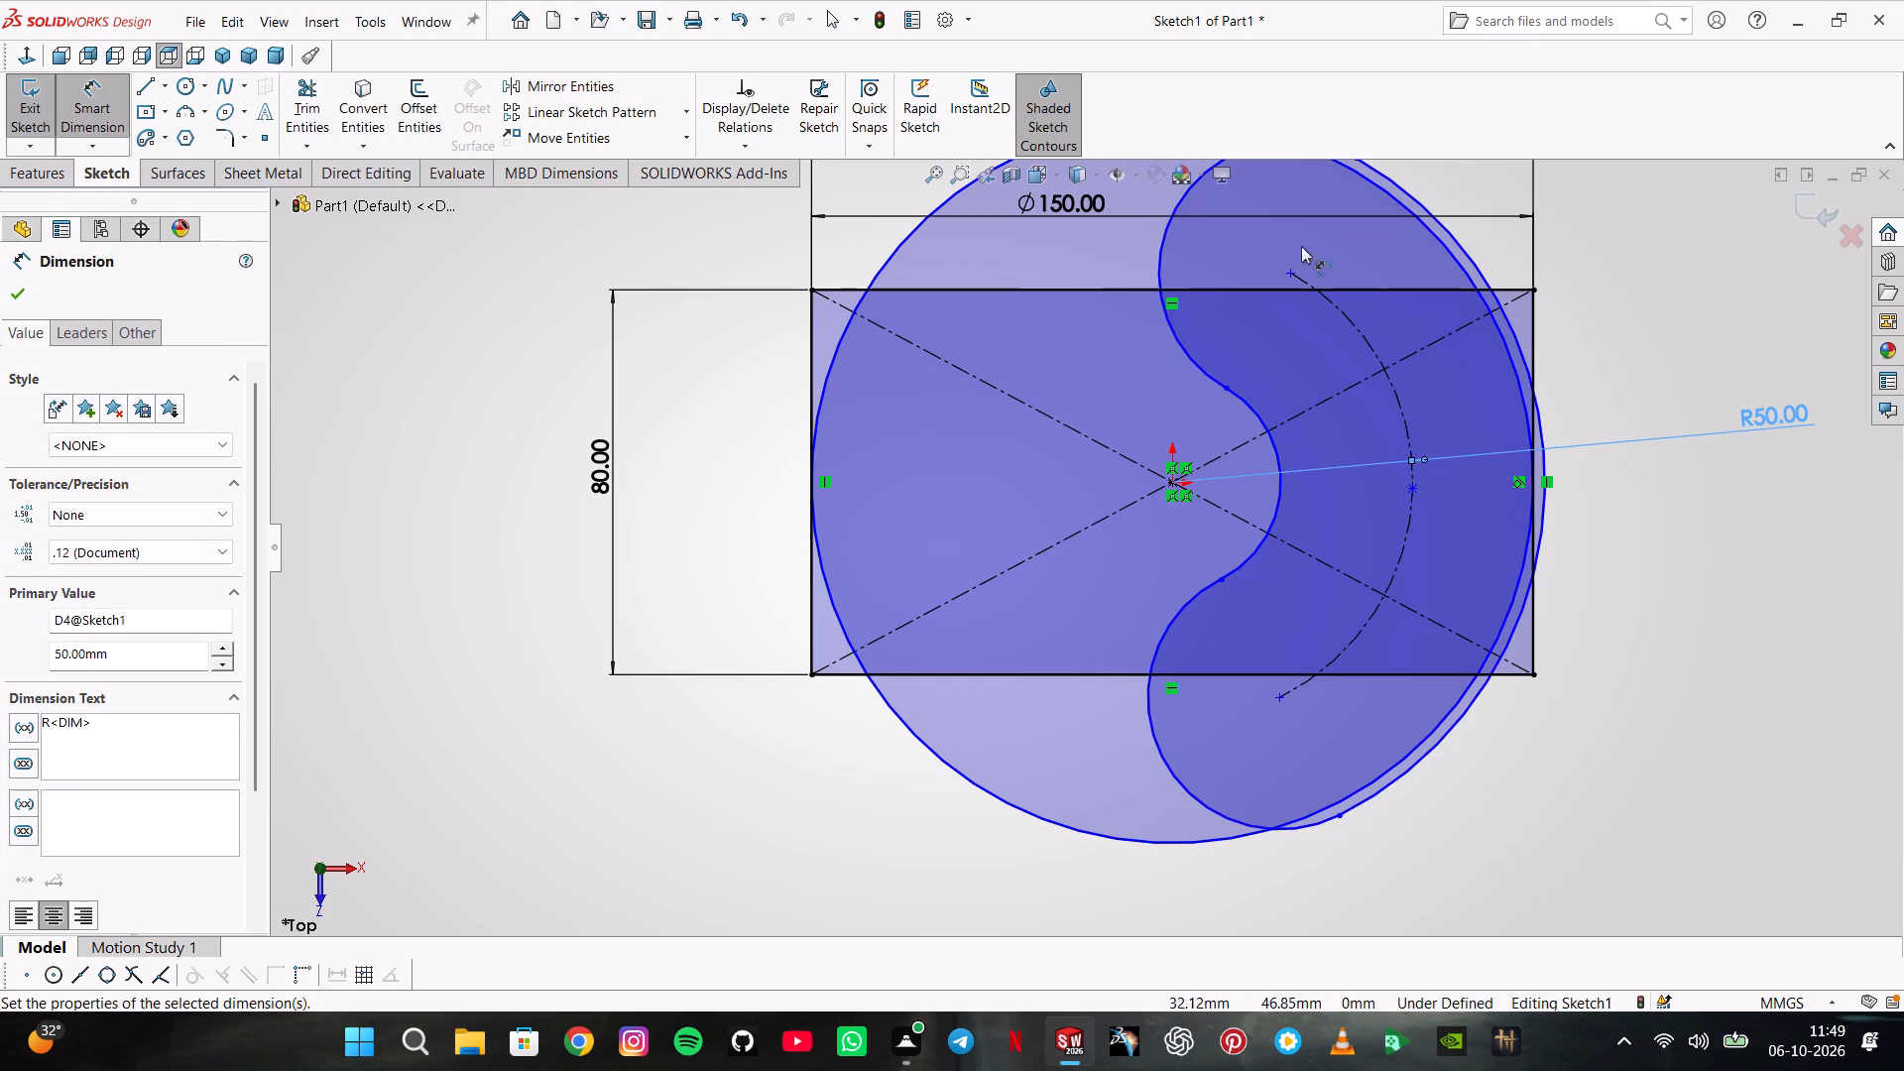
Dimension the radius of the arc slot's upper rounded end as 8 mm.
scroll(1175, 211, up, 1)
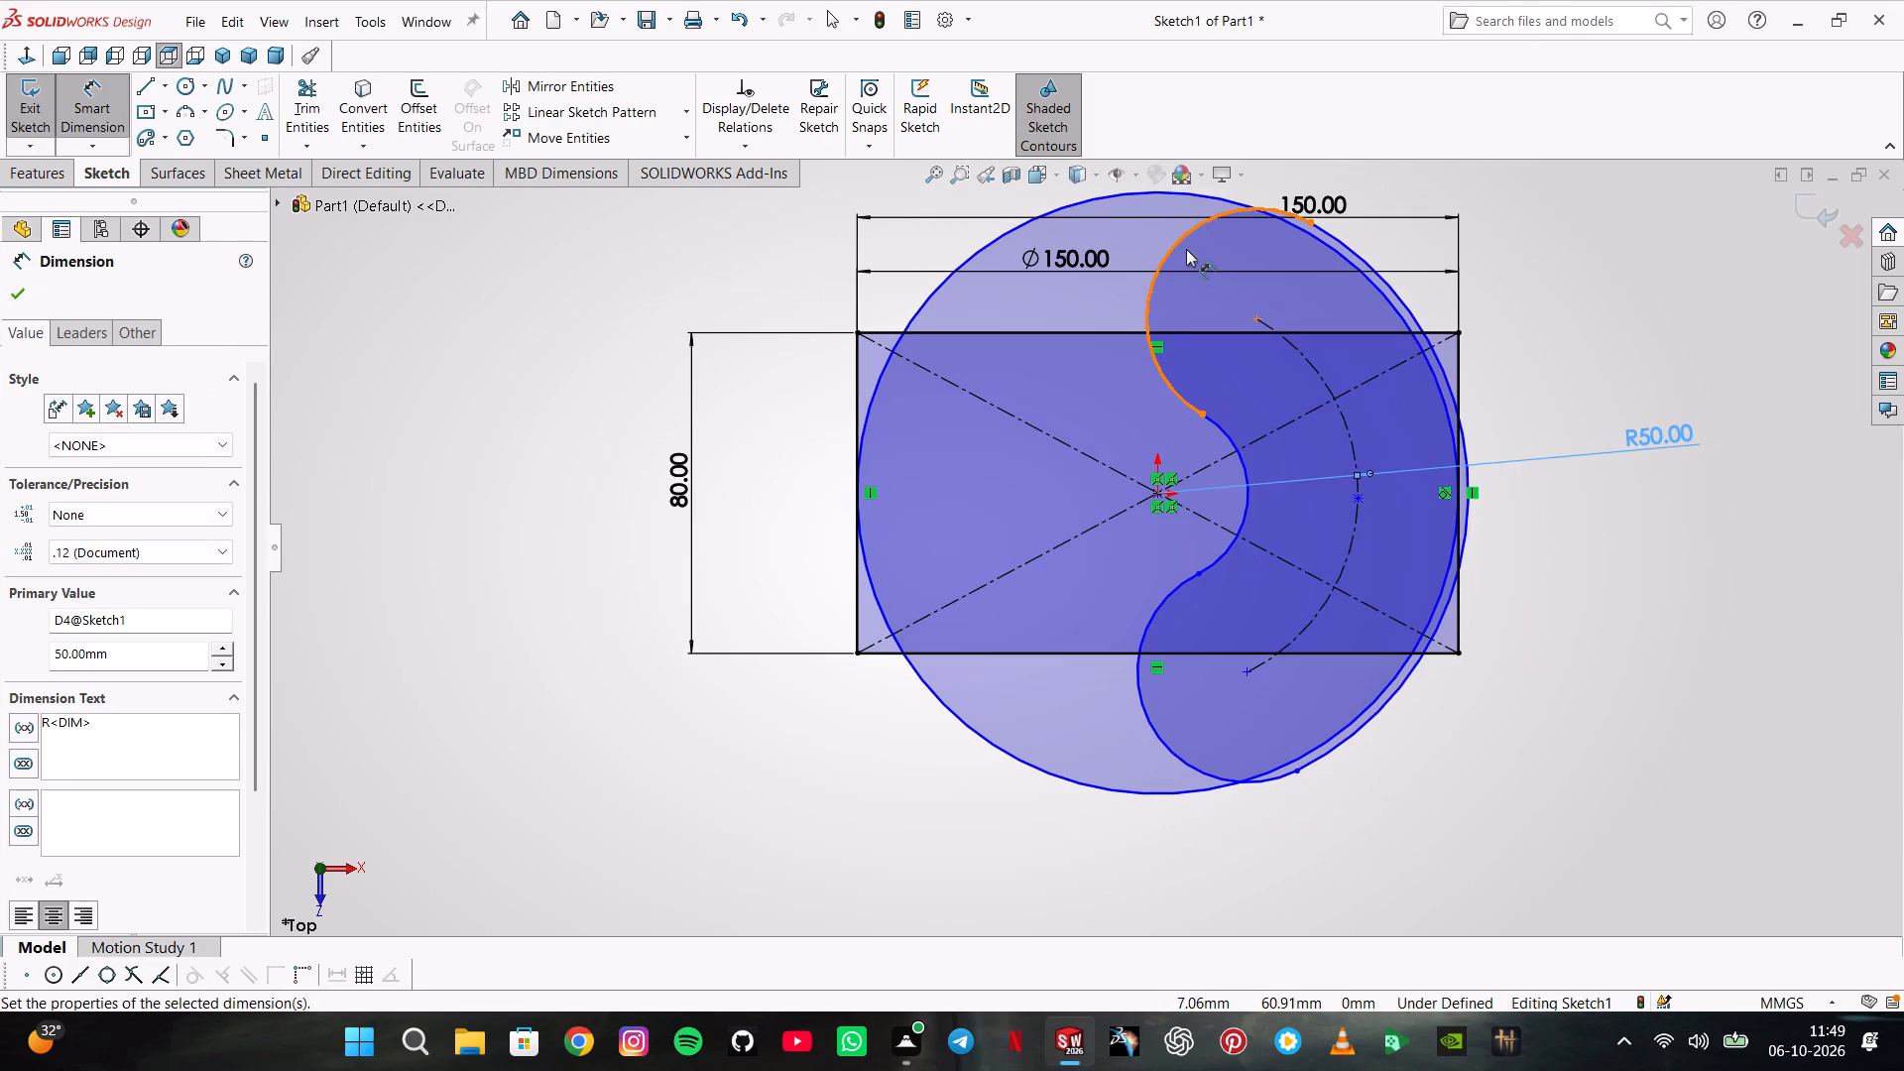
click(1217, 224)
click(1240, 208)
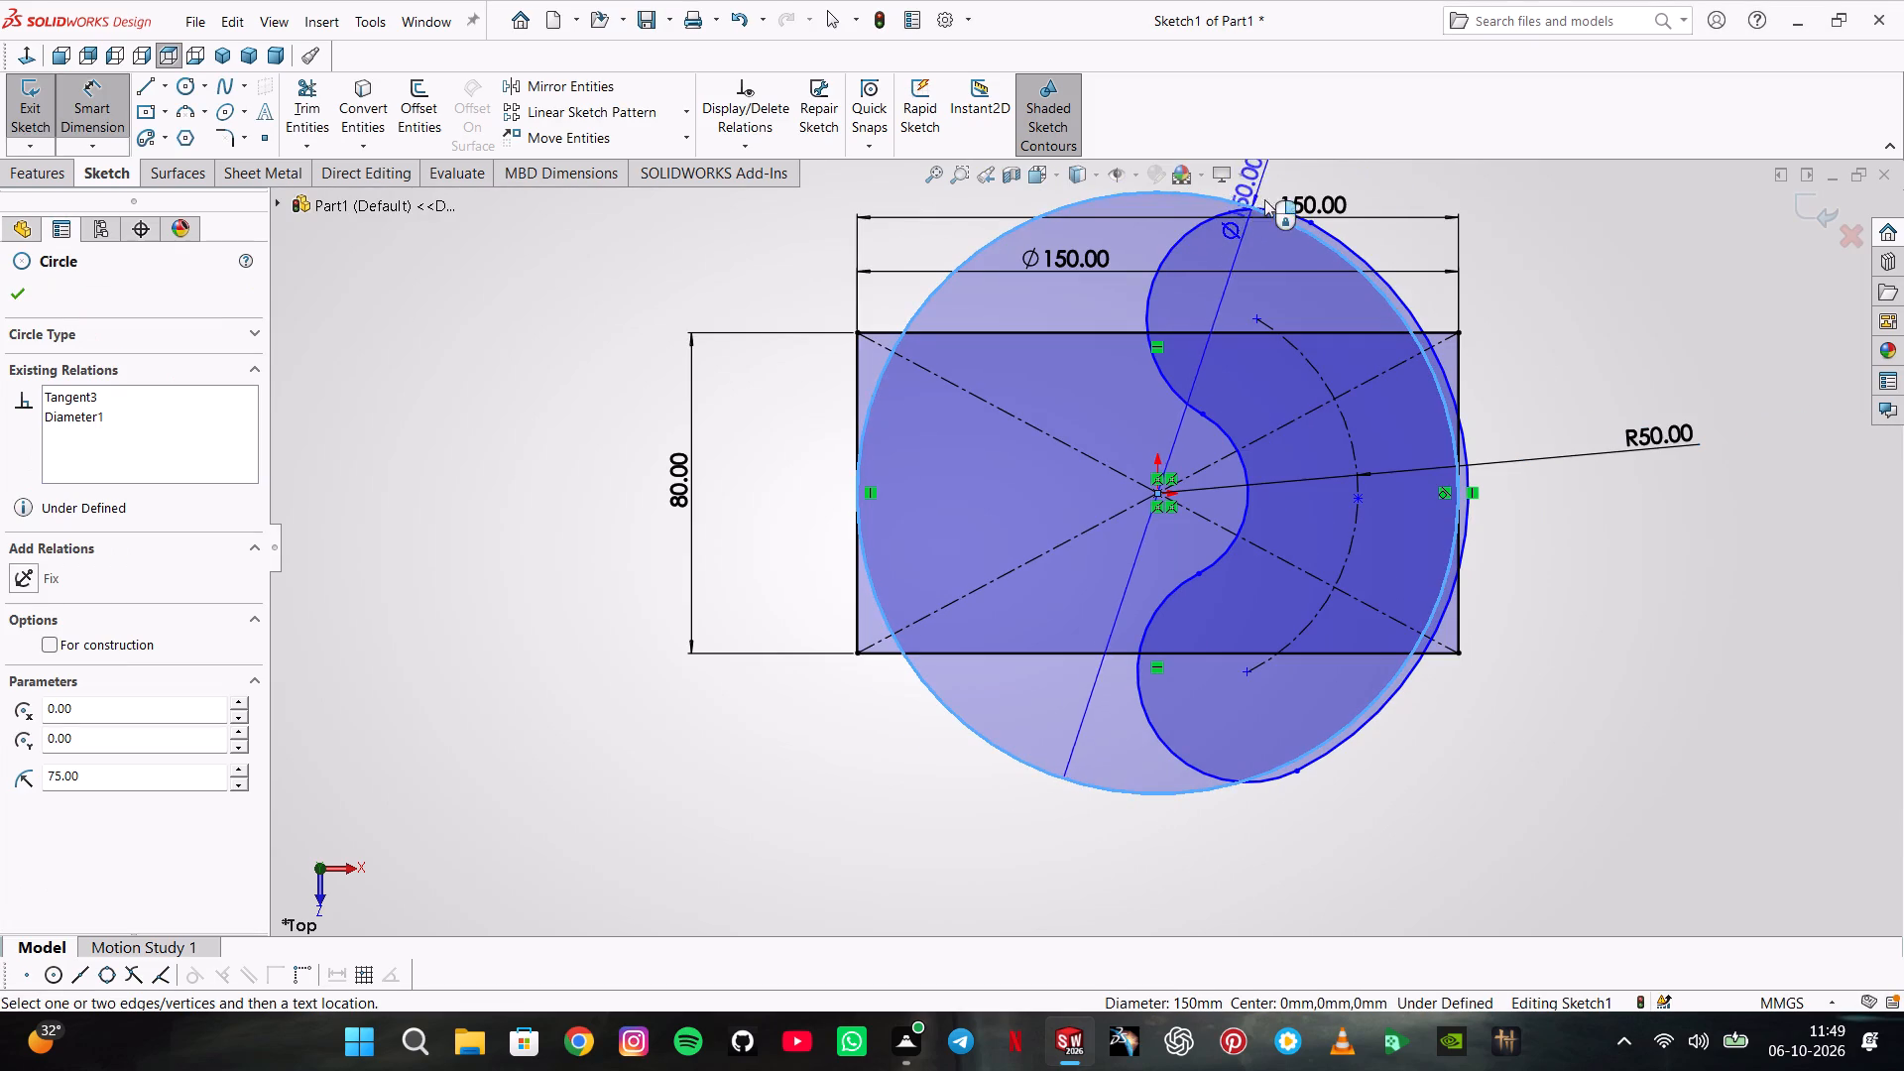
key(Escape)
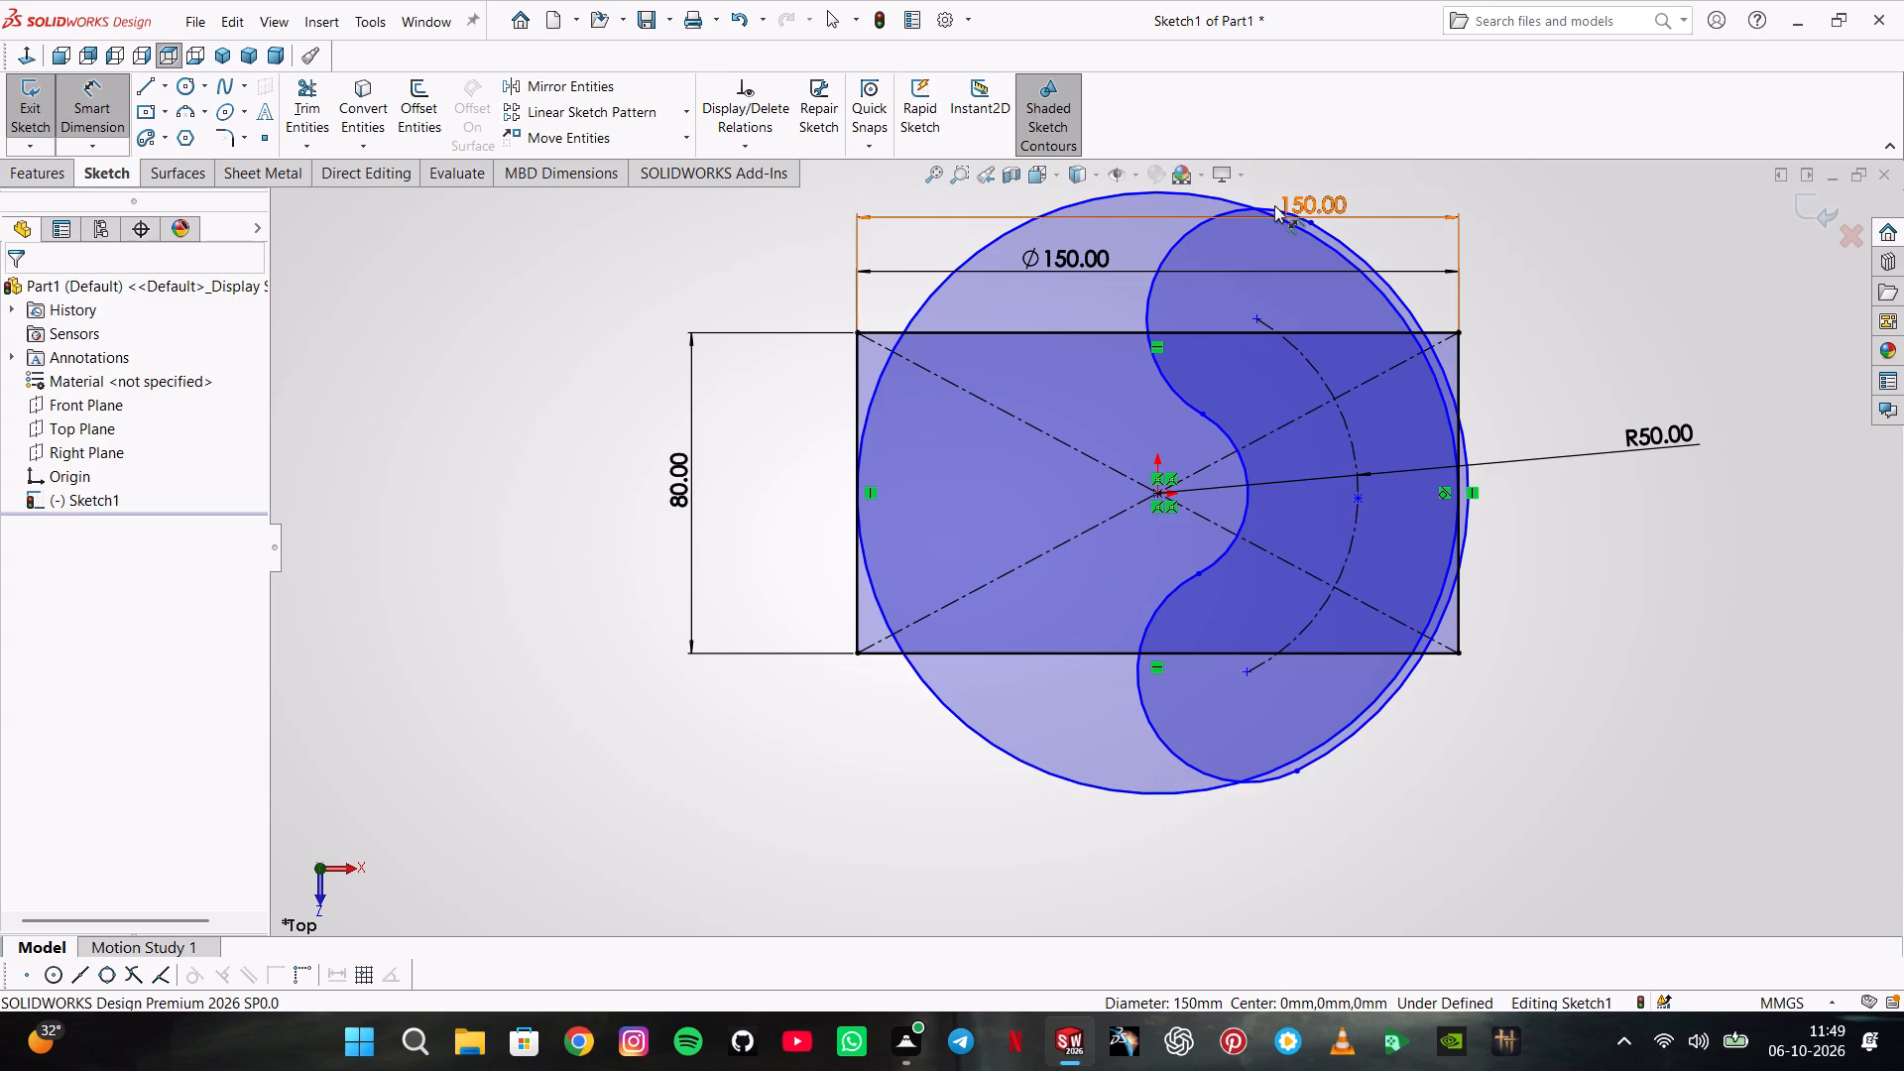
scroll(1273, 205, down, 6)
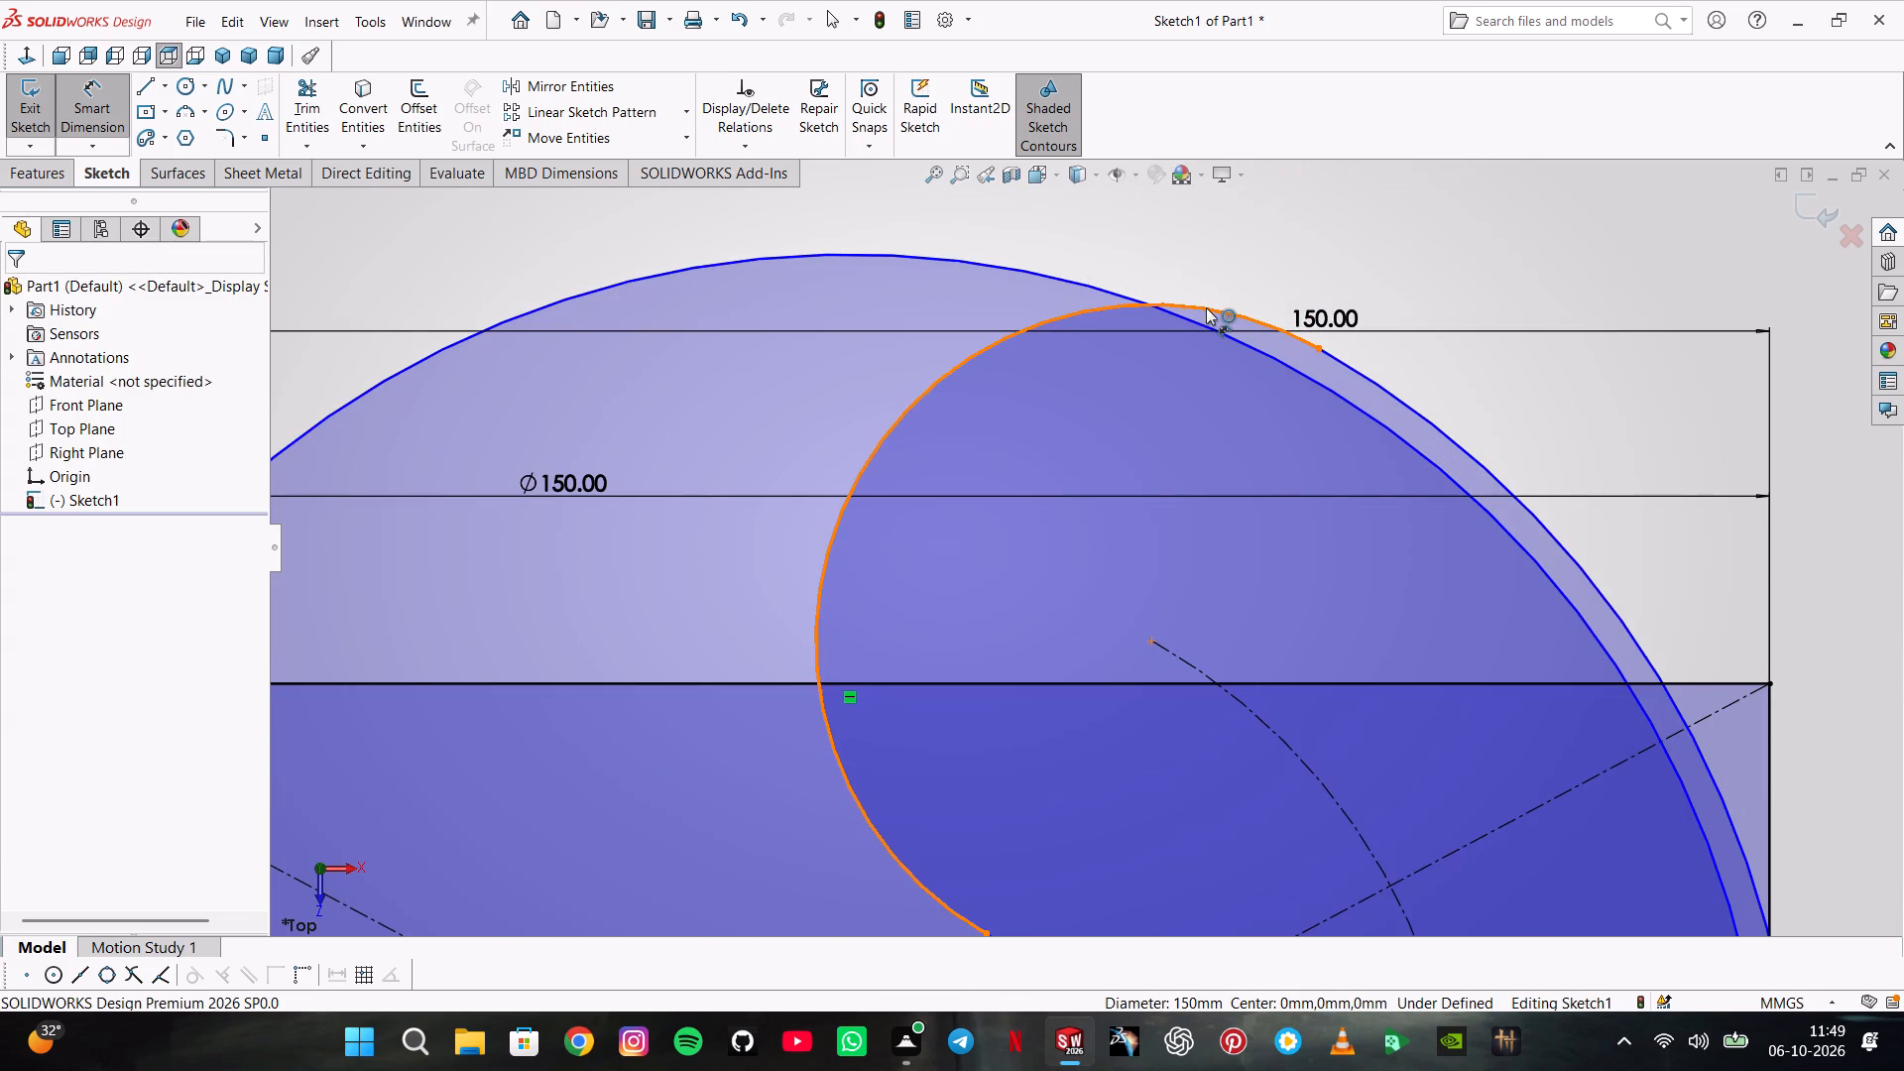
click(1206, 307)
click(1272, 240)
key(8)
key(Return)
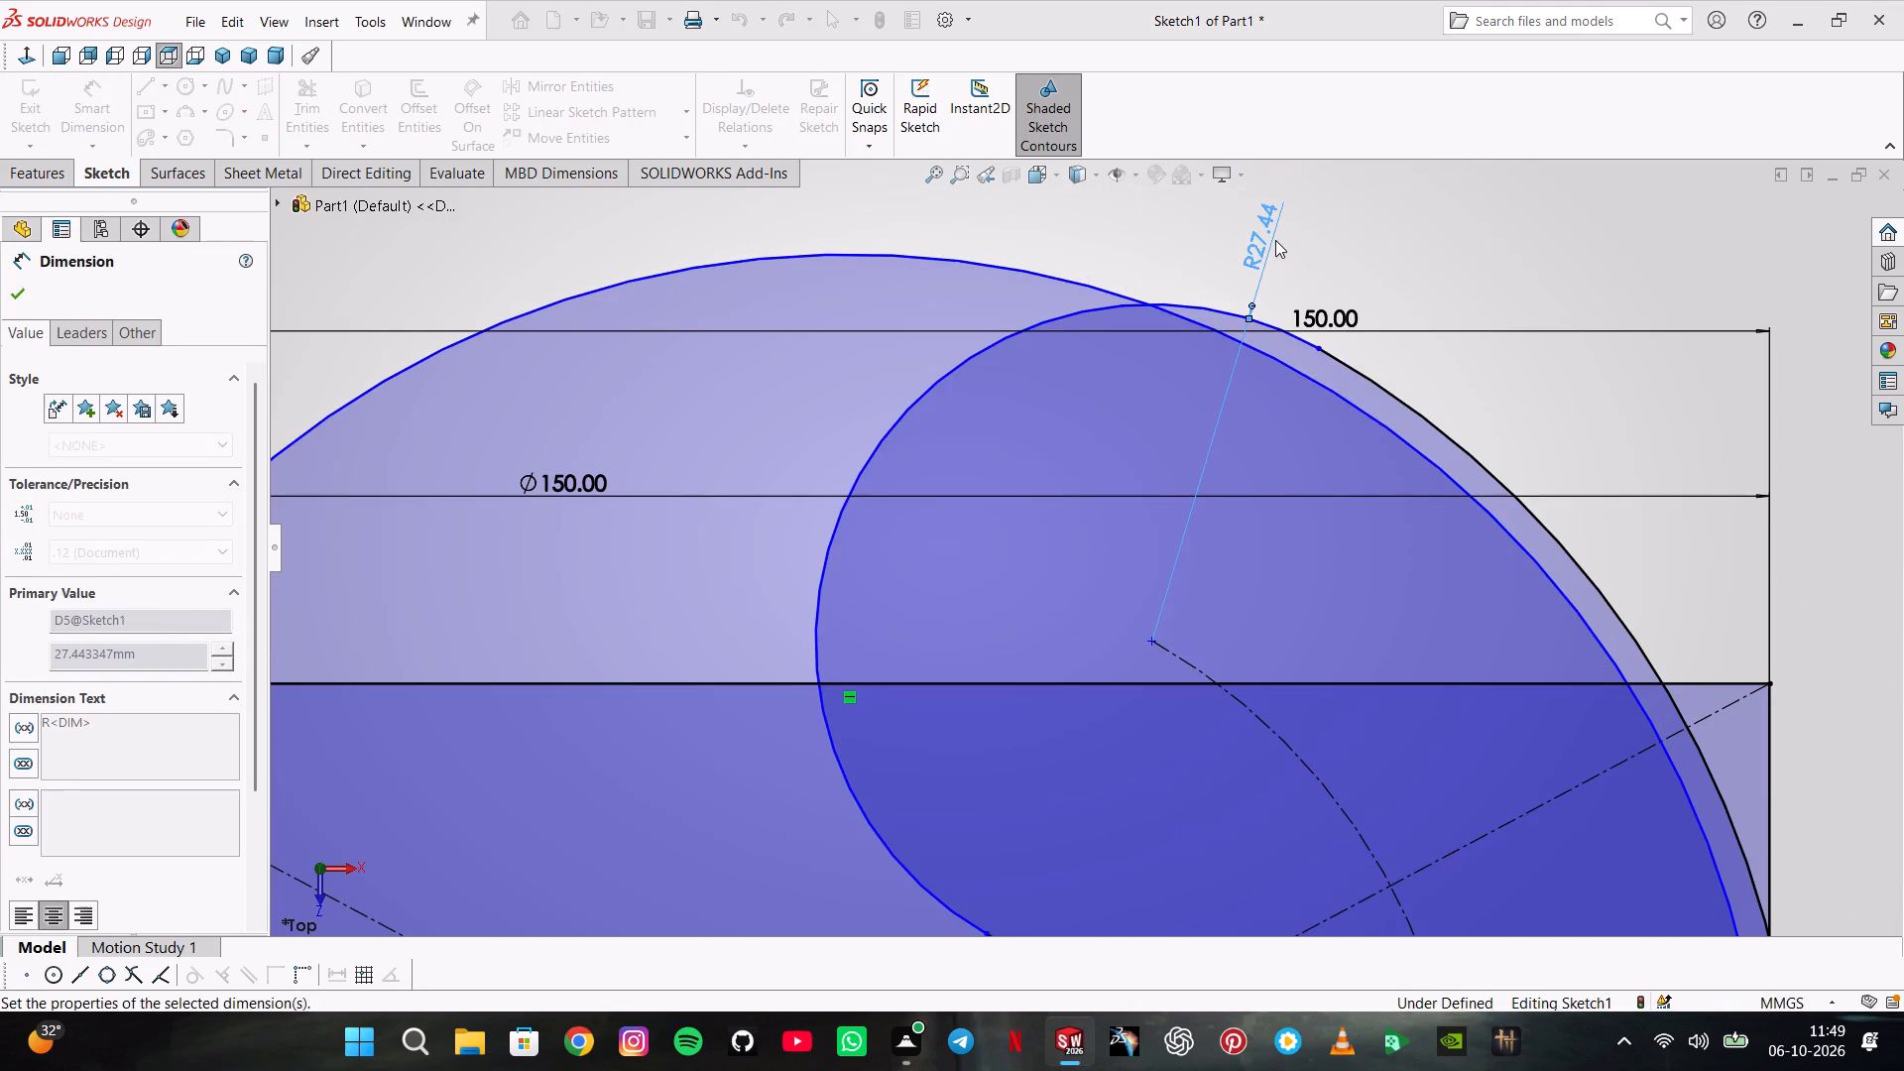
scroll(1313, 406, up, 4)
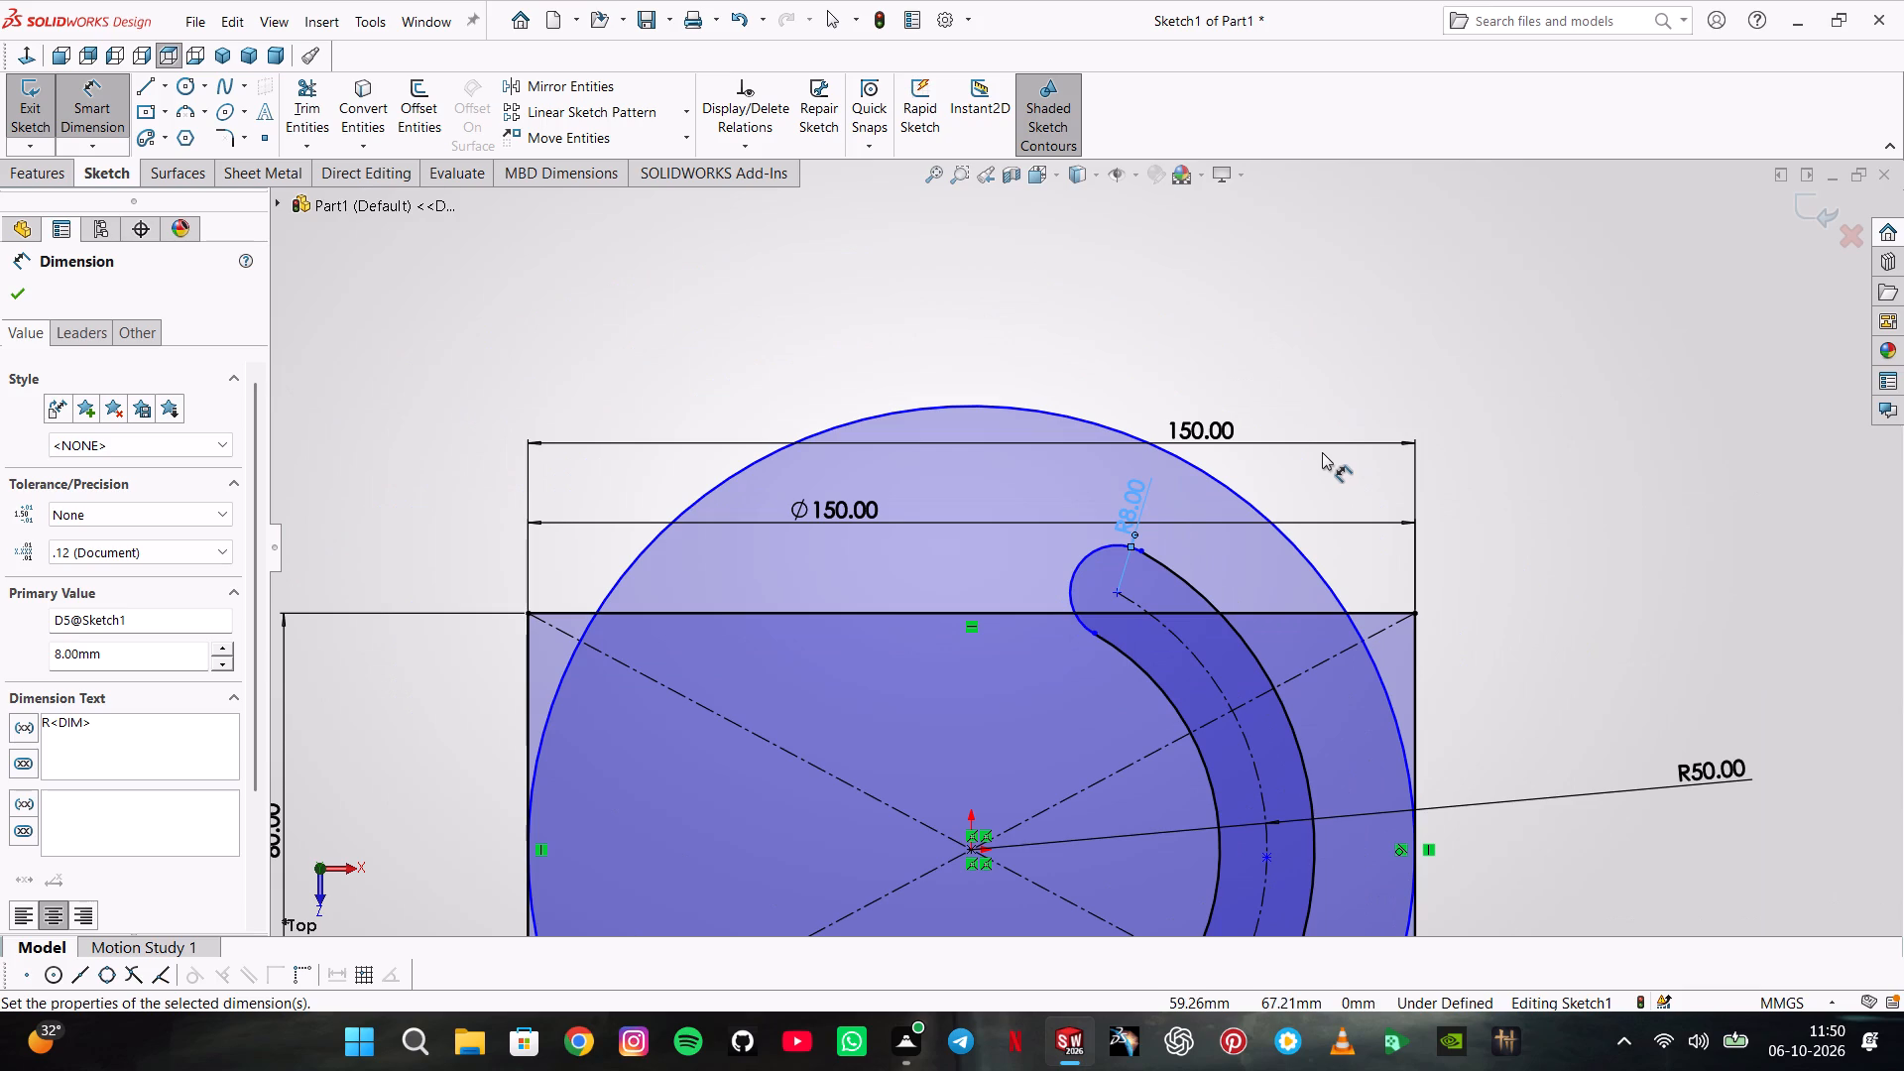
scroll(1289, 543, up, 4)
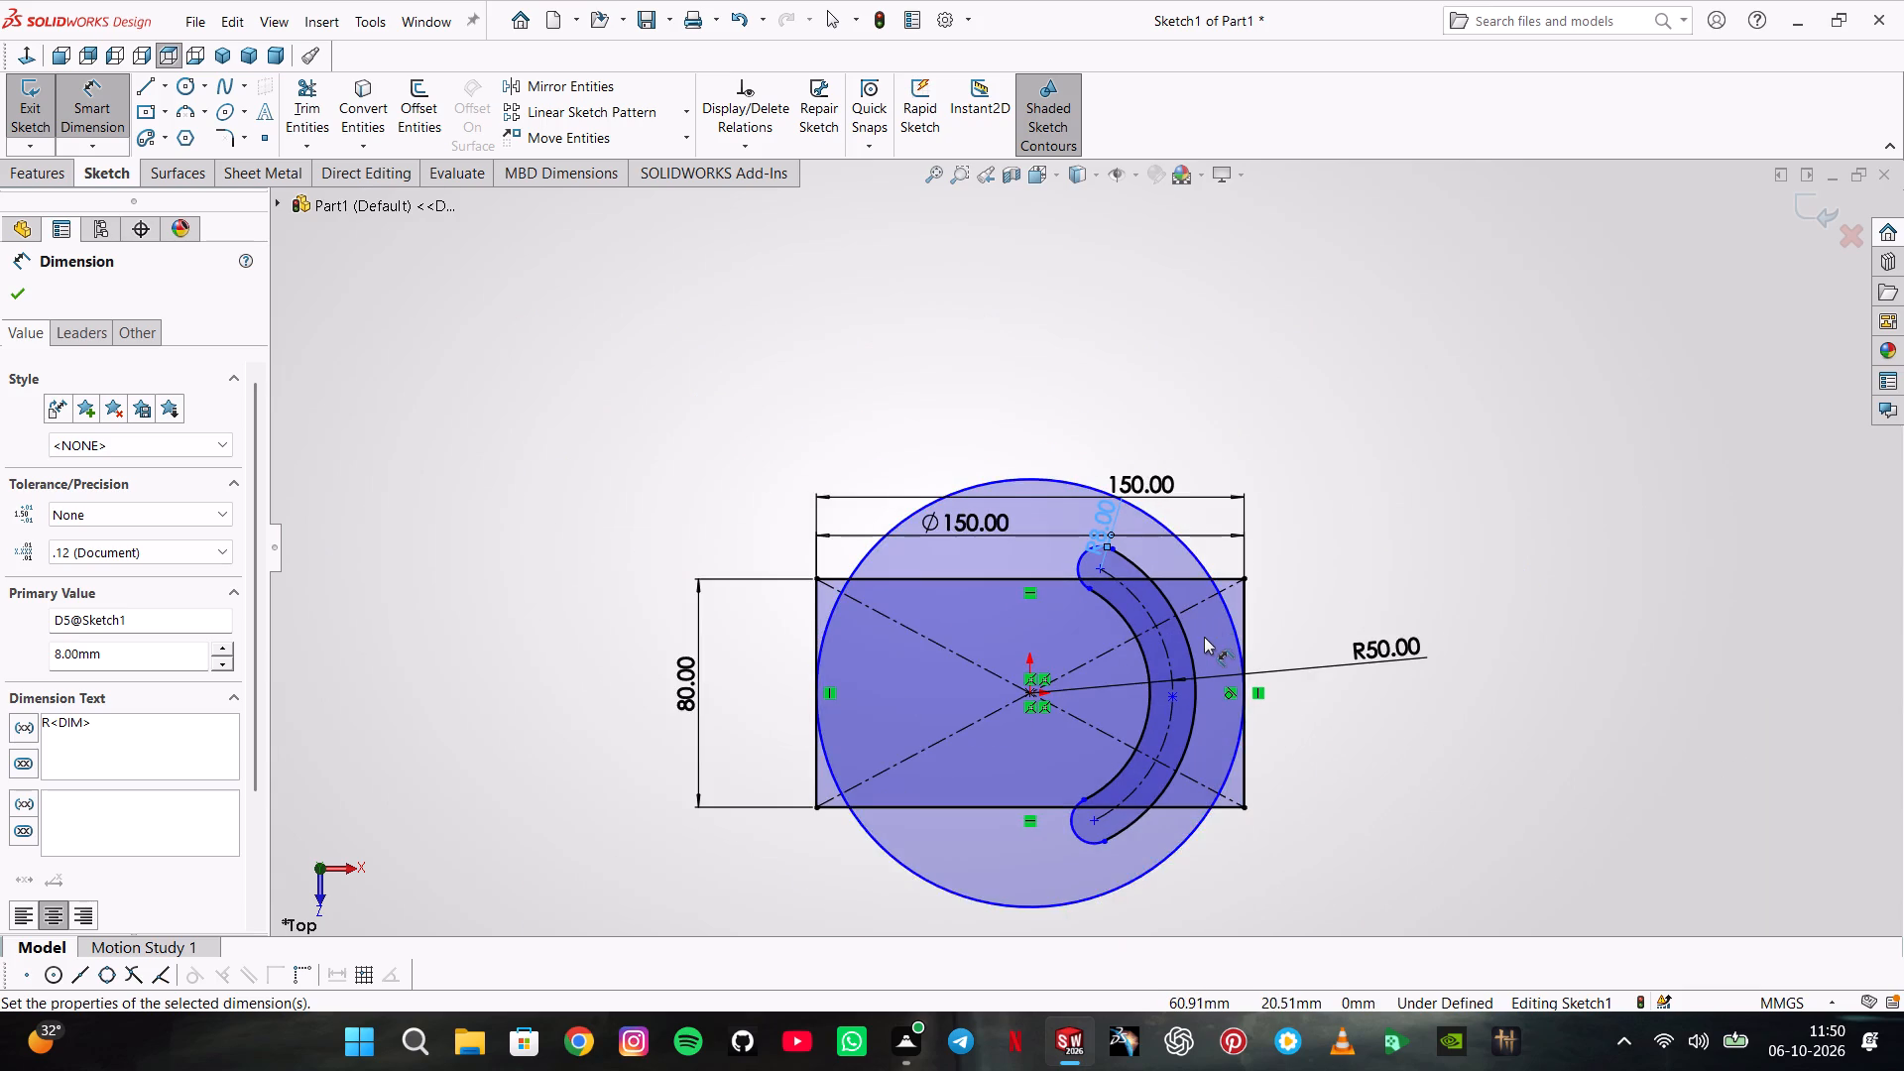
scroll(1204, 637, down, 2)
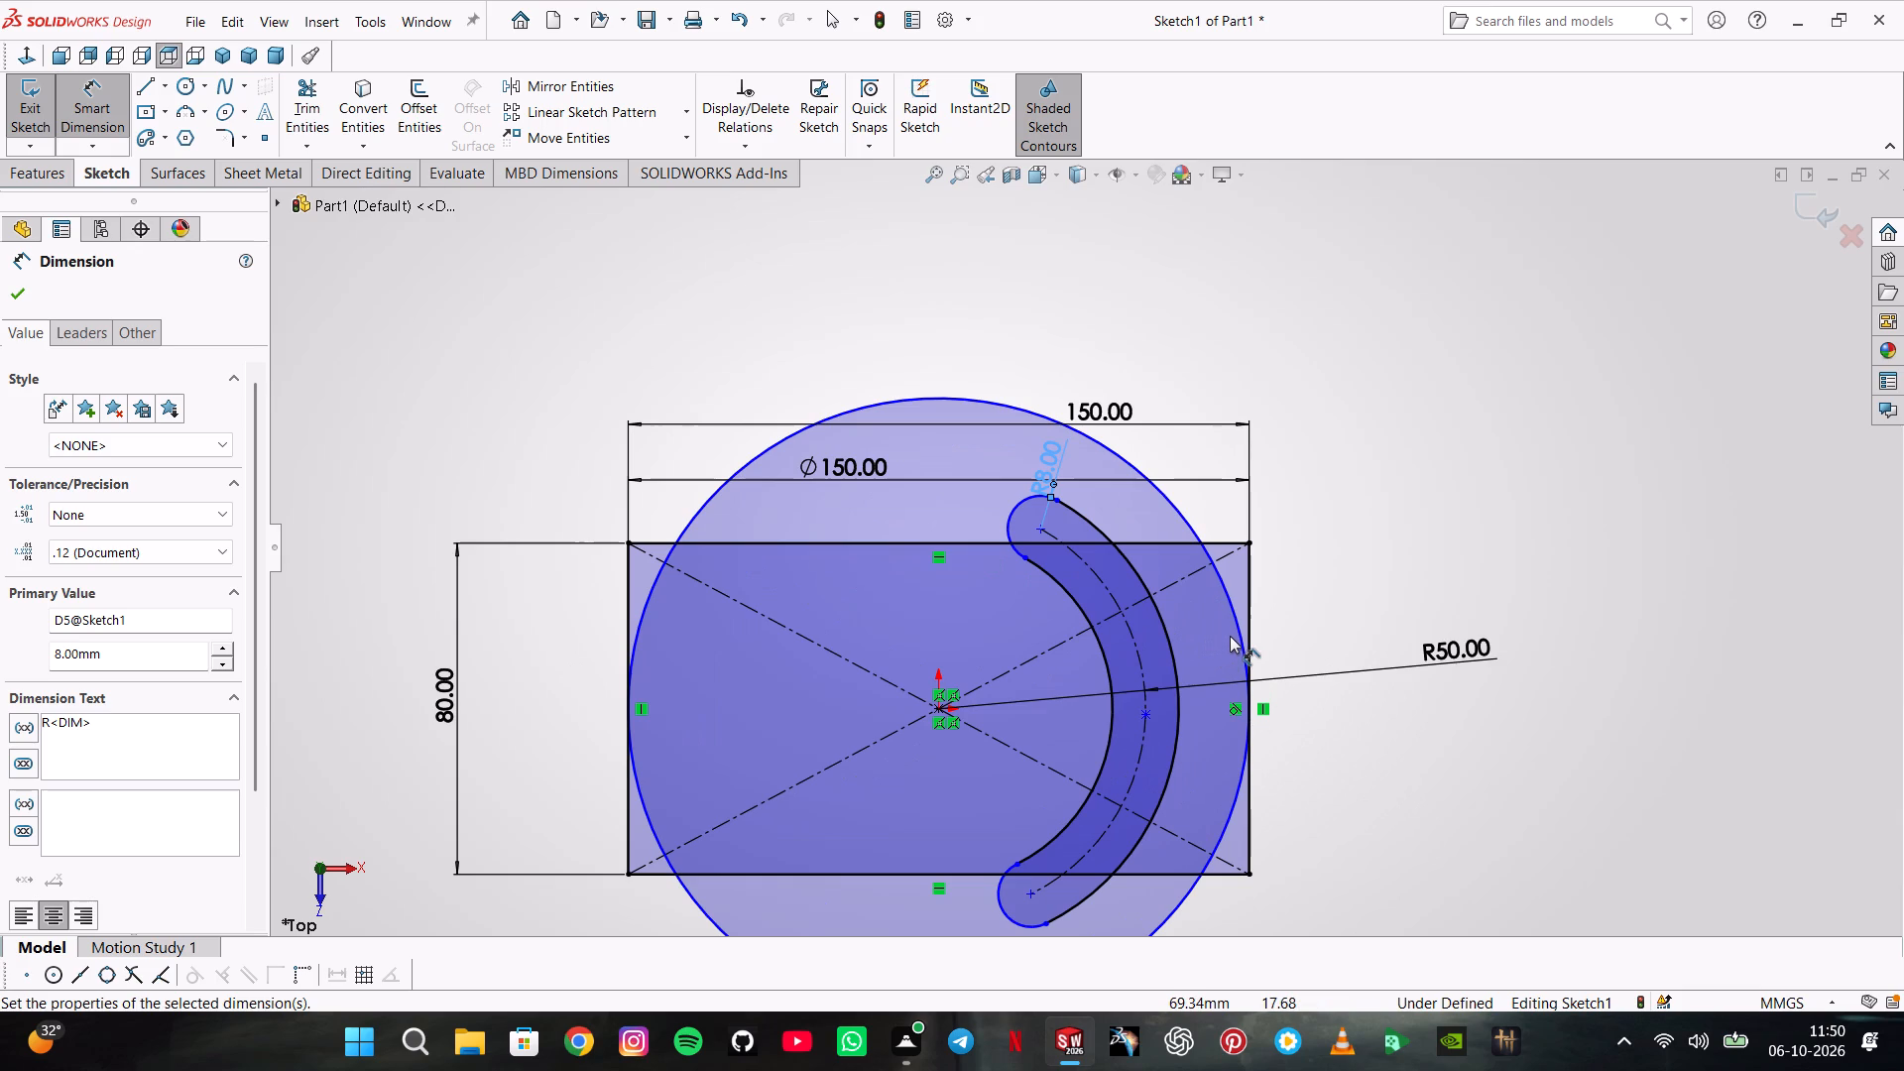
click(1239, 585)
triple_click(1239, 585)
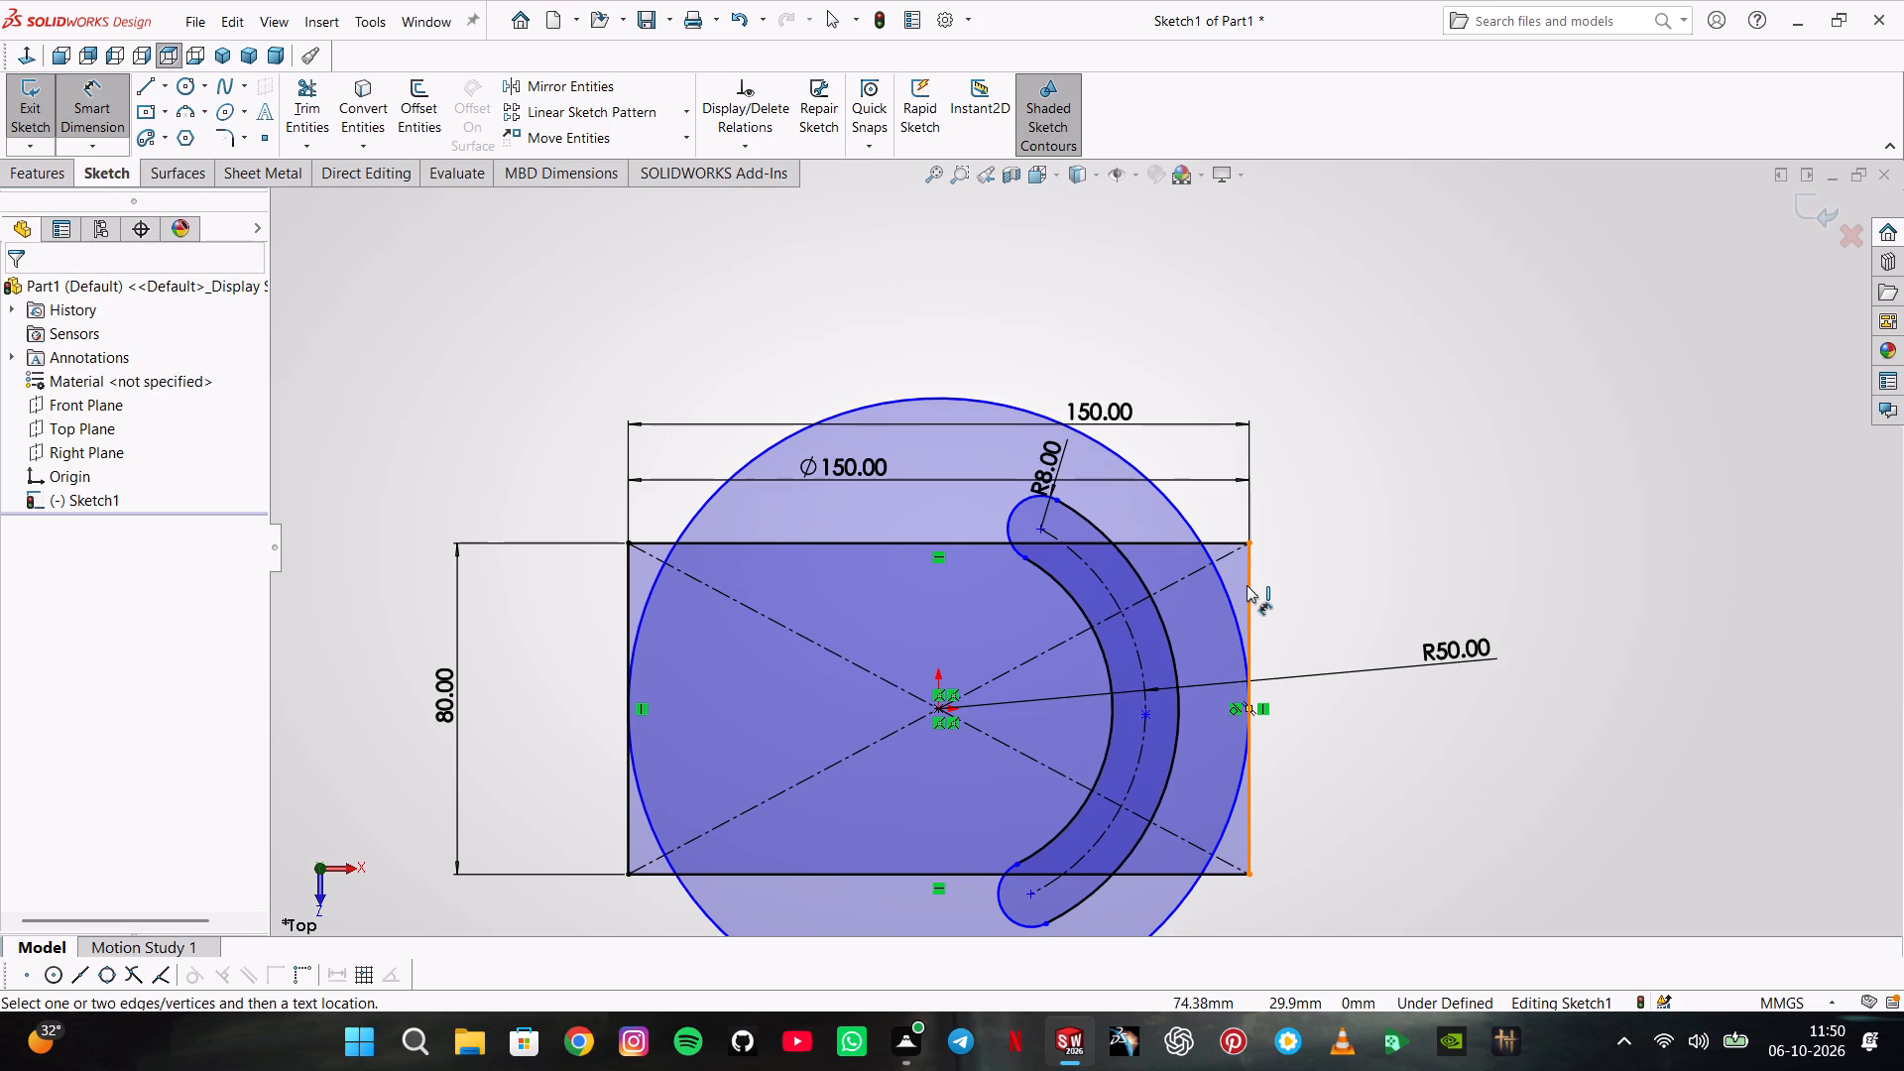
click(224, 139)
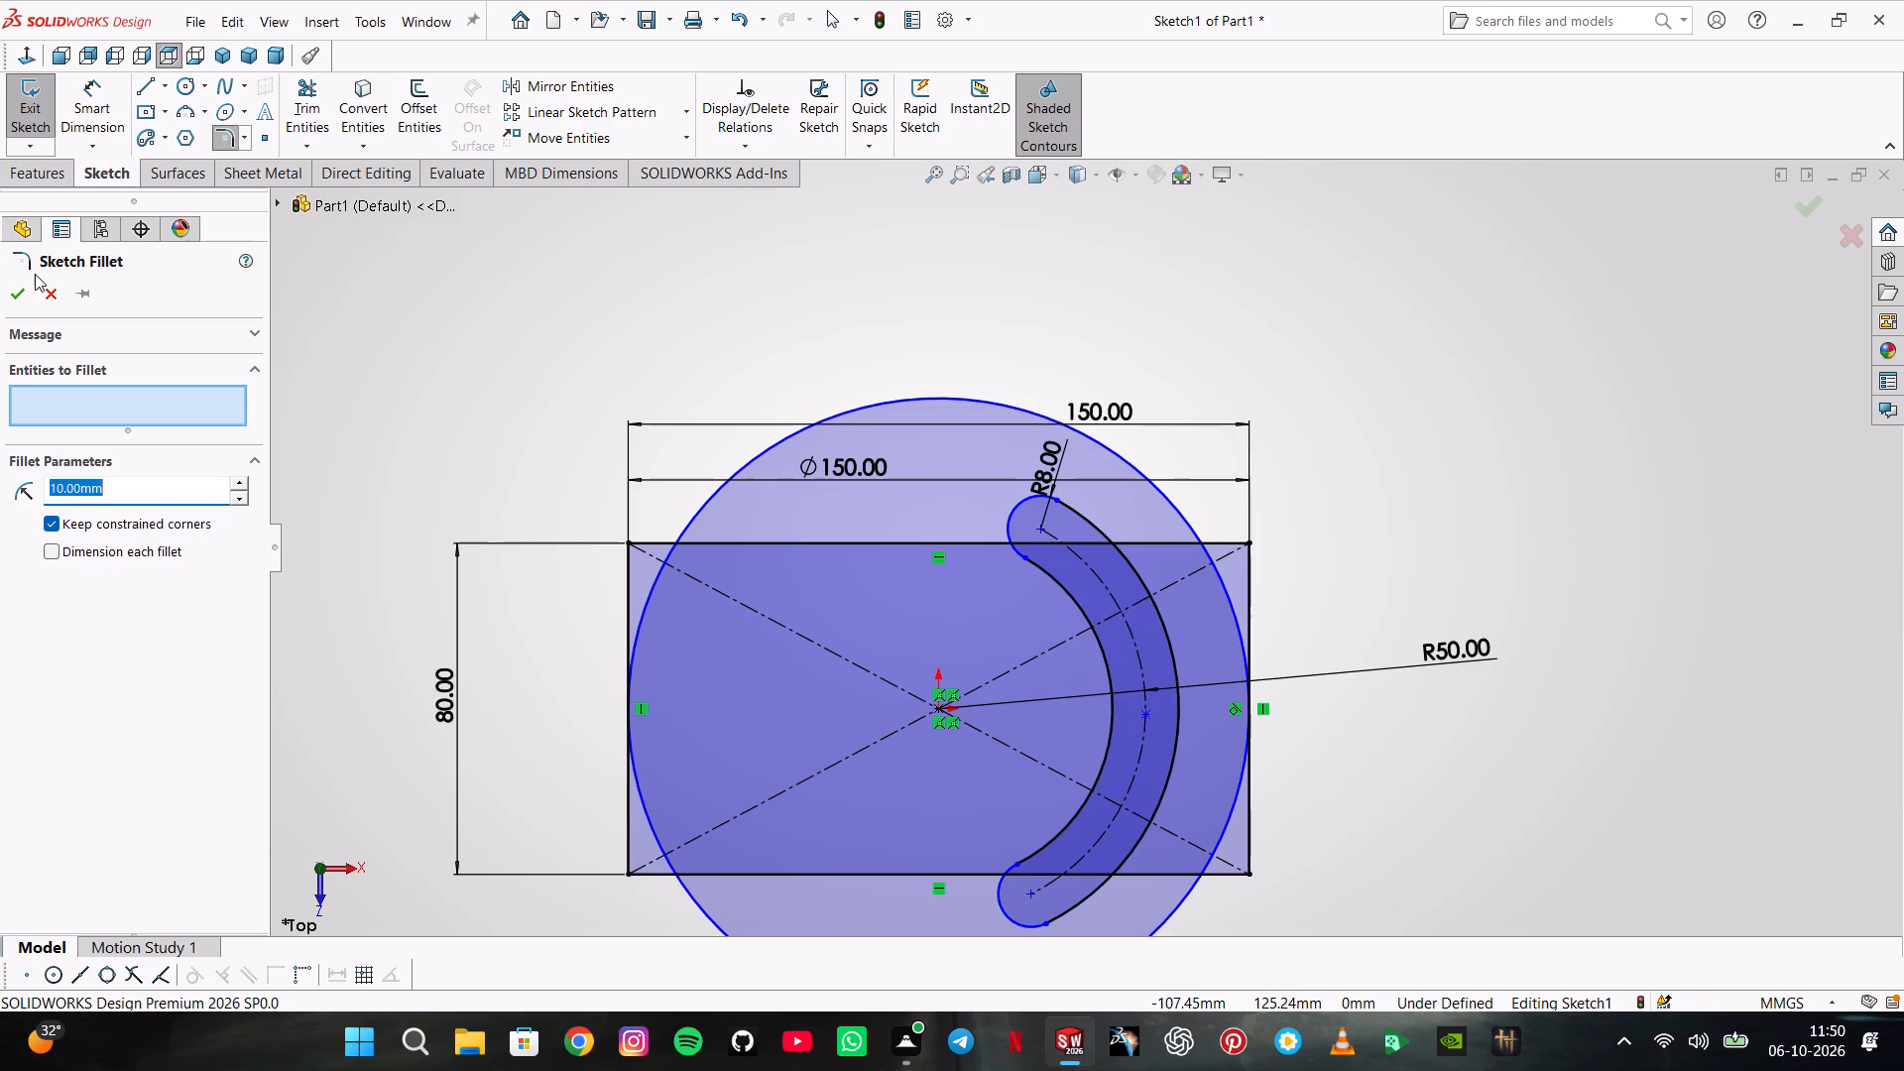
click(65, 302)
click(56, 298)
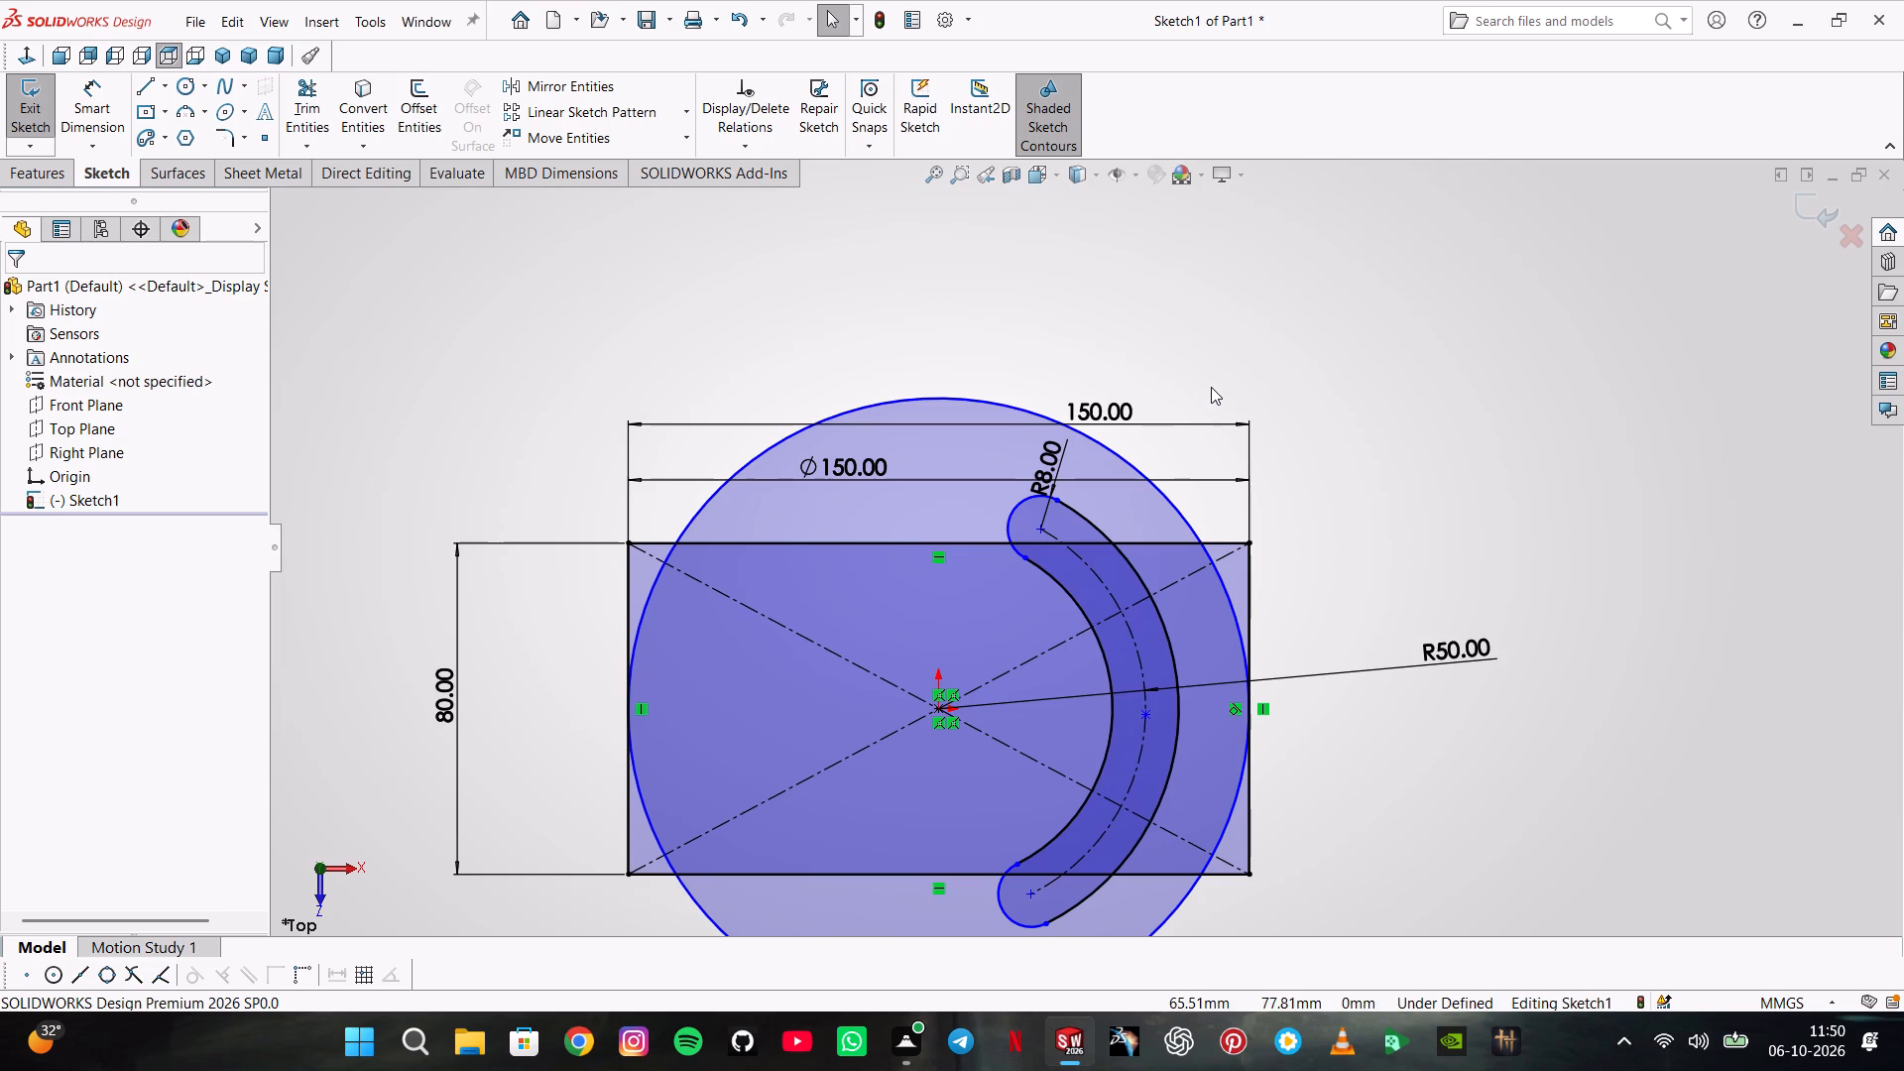
Reposition the rectangle width, circle diameter, slot end radius and slot centreline radius dimensions outside the circle for a clearer layout.
click(1211, 387)
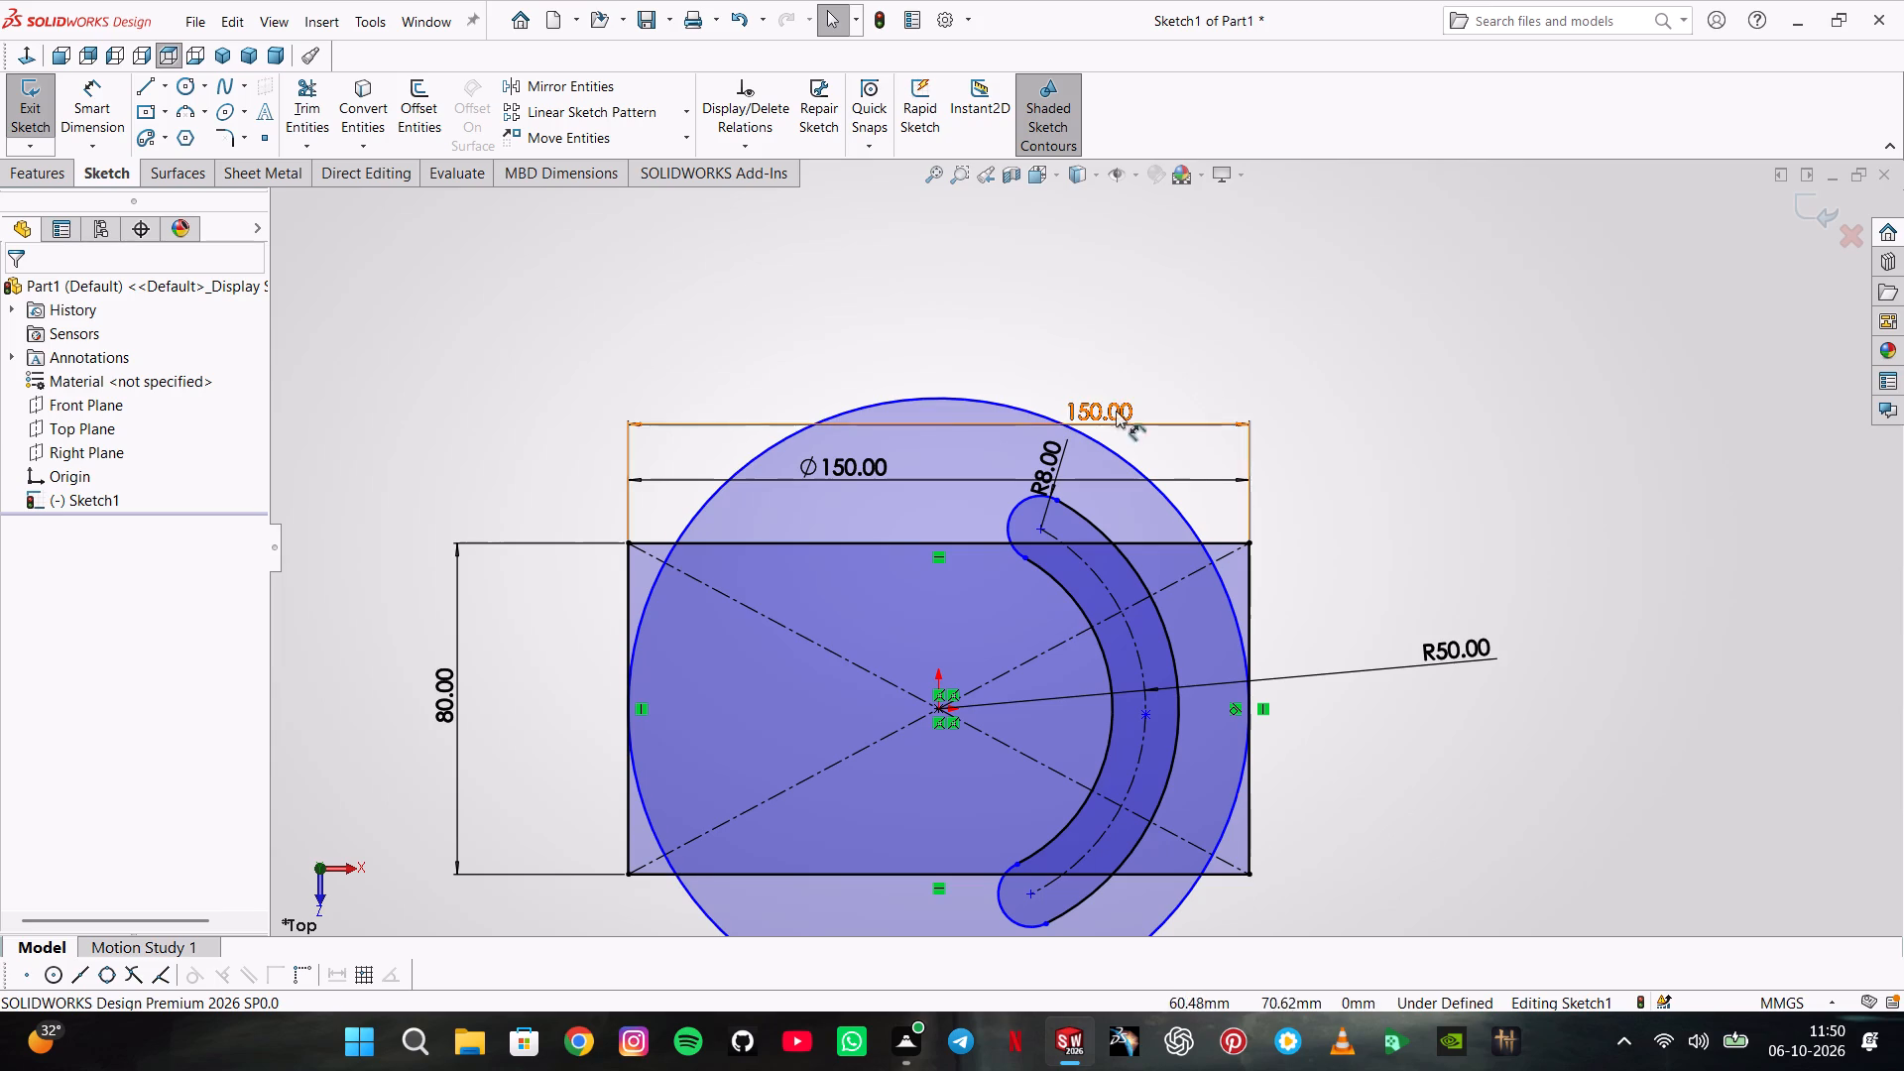
drag(1109, 421, 1102, 311)
drag(829, 465, 947, 364)
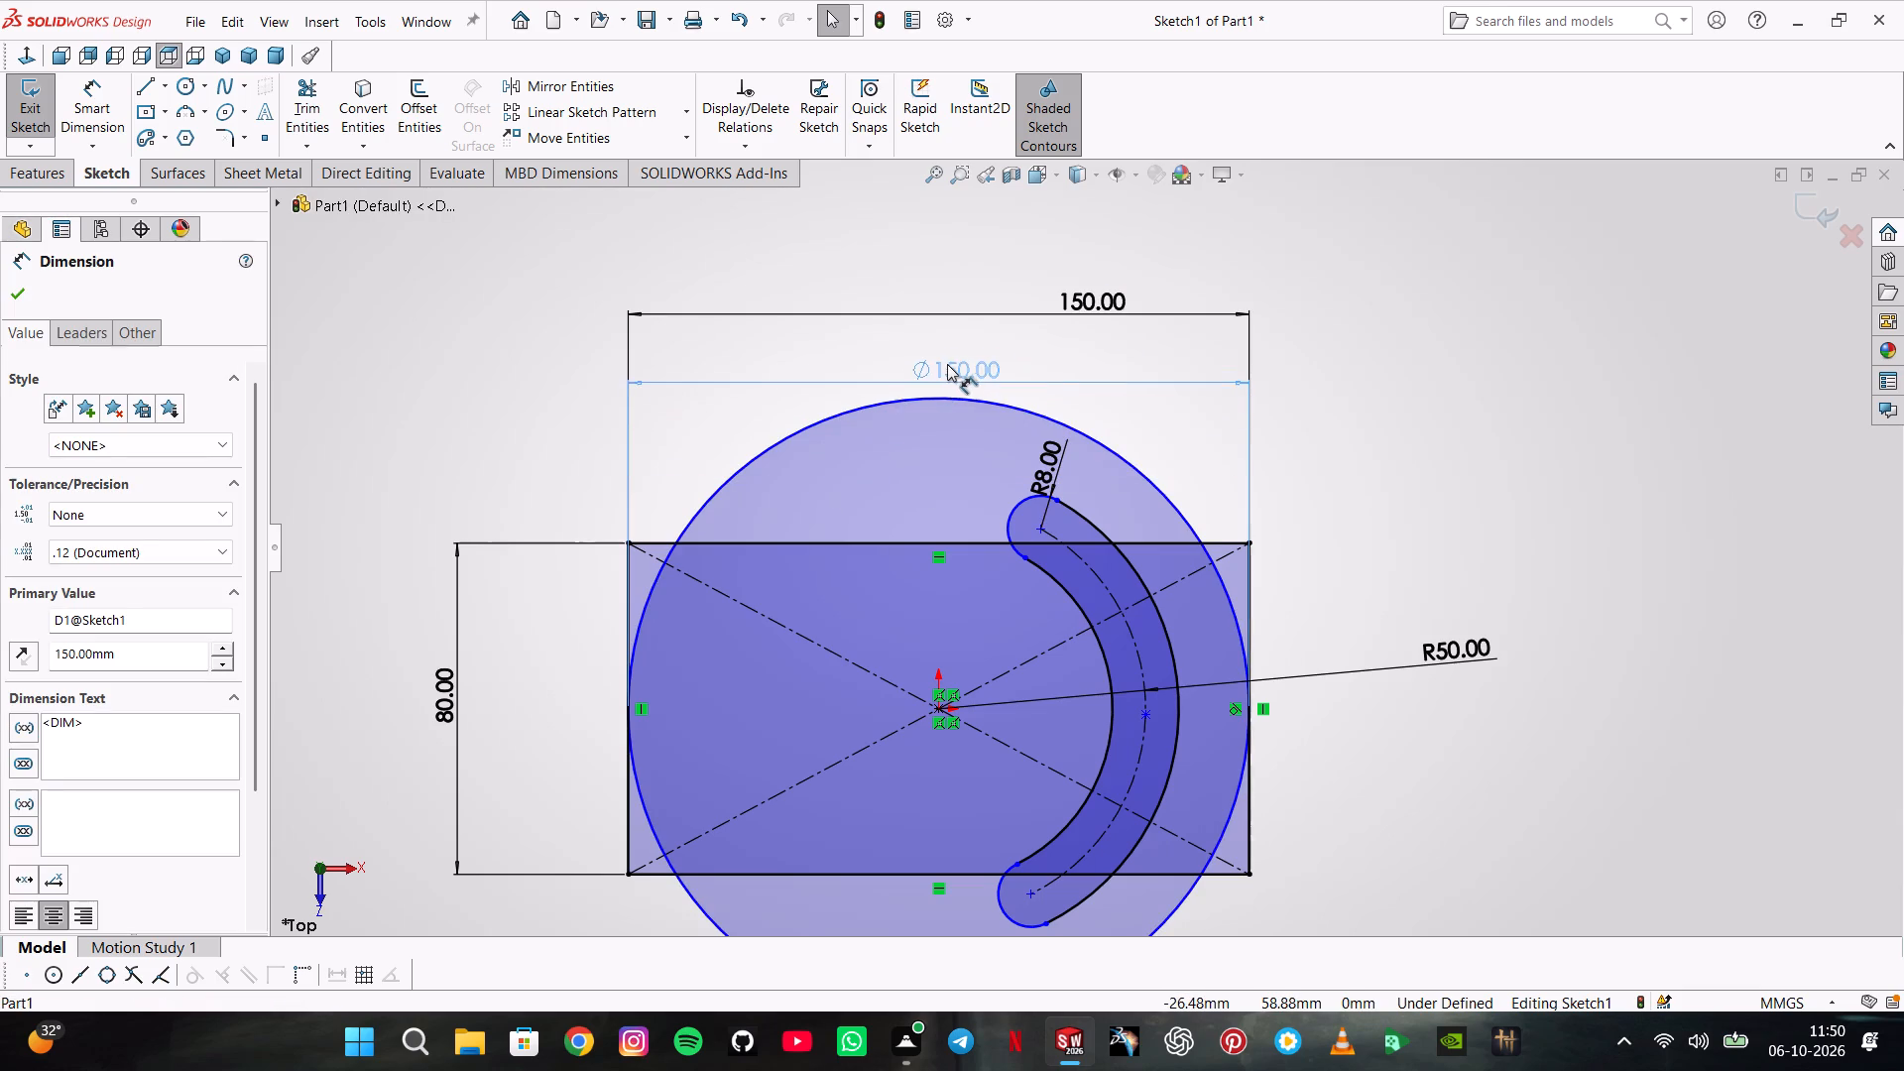
drag(947, 364, 958, 357)
click(1155, 407)
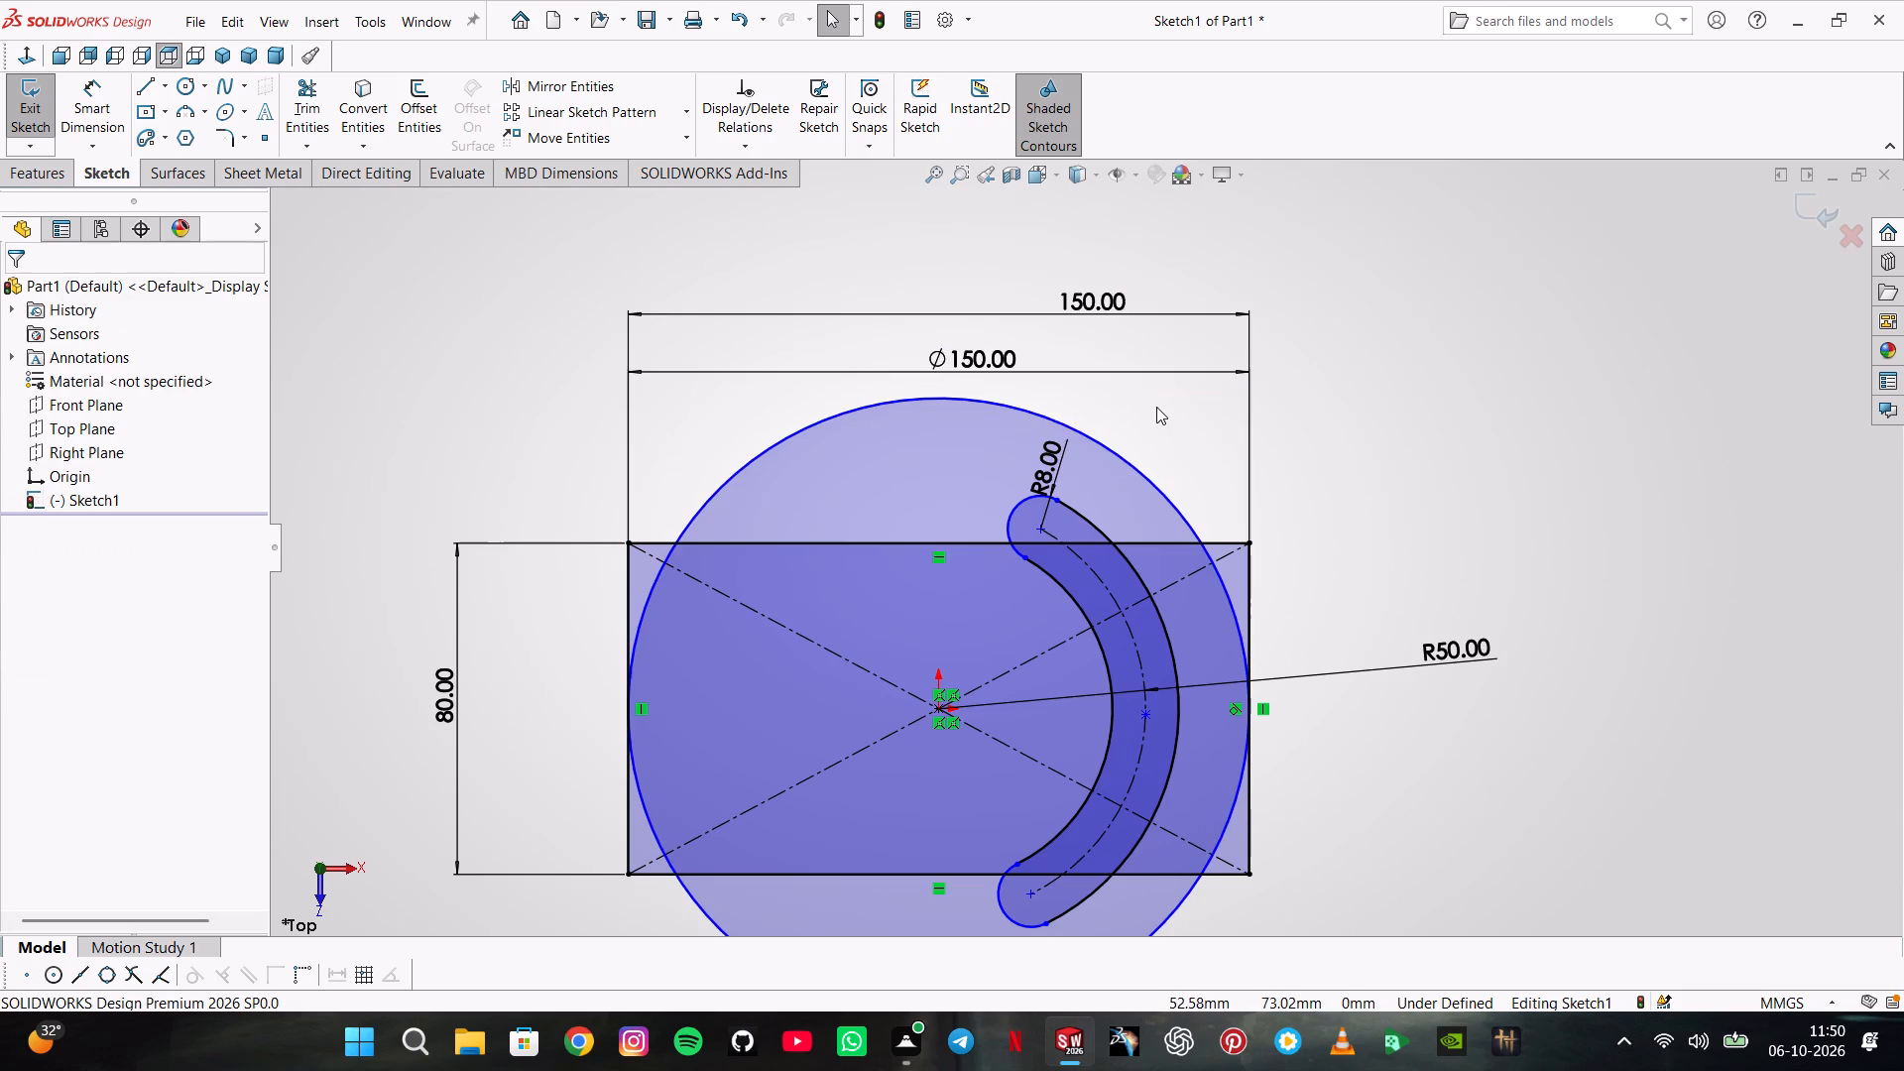
drag(1062, 446, 1208, 402)
drag(1492, 652, 1523, 632)
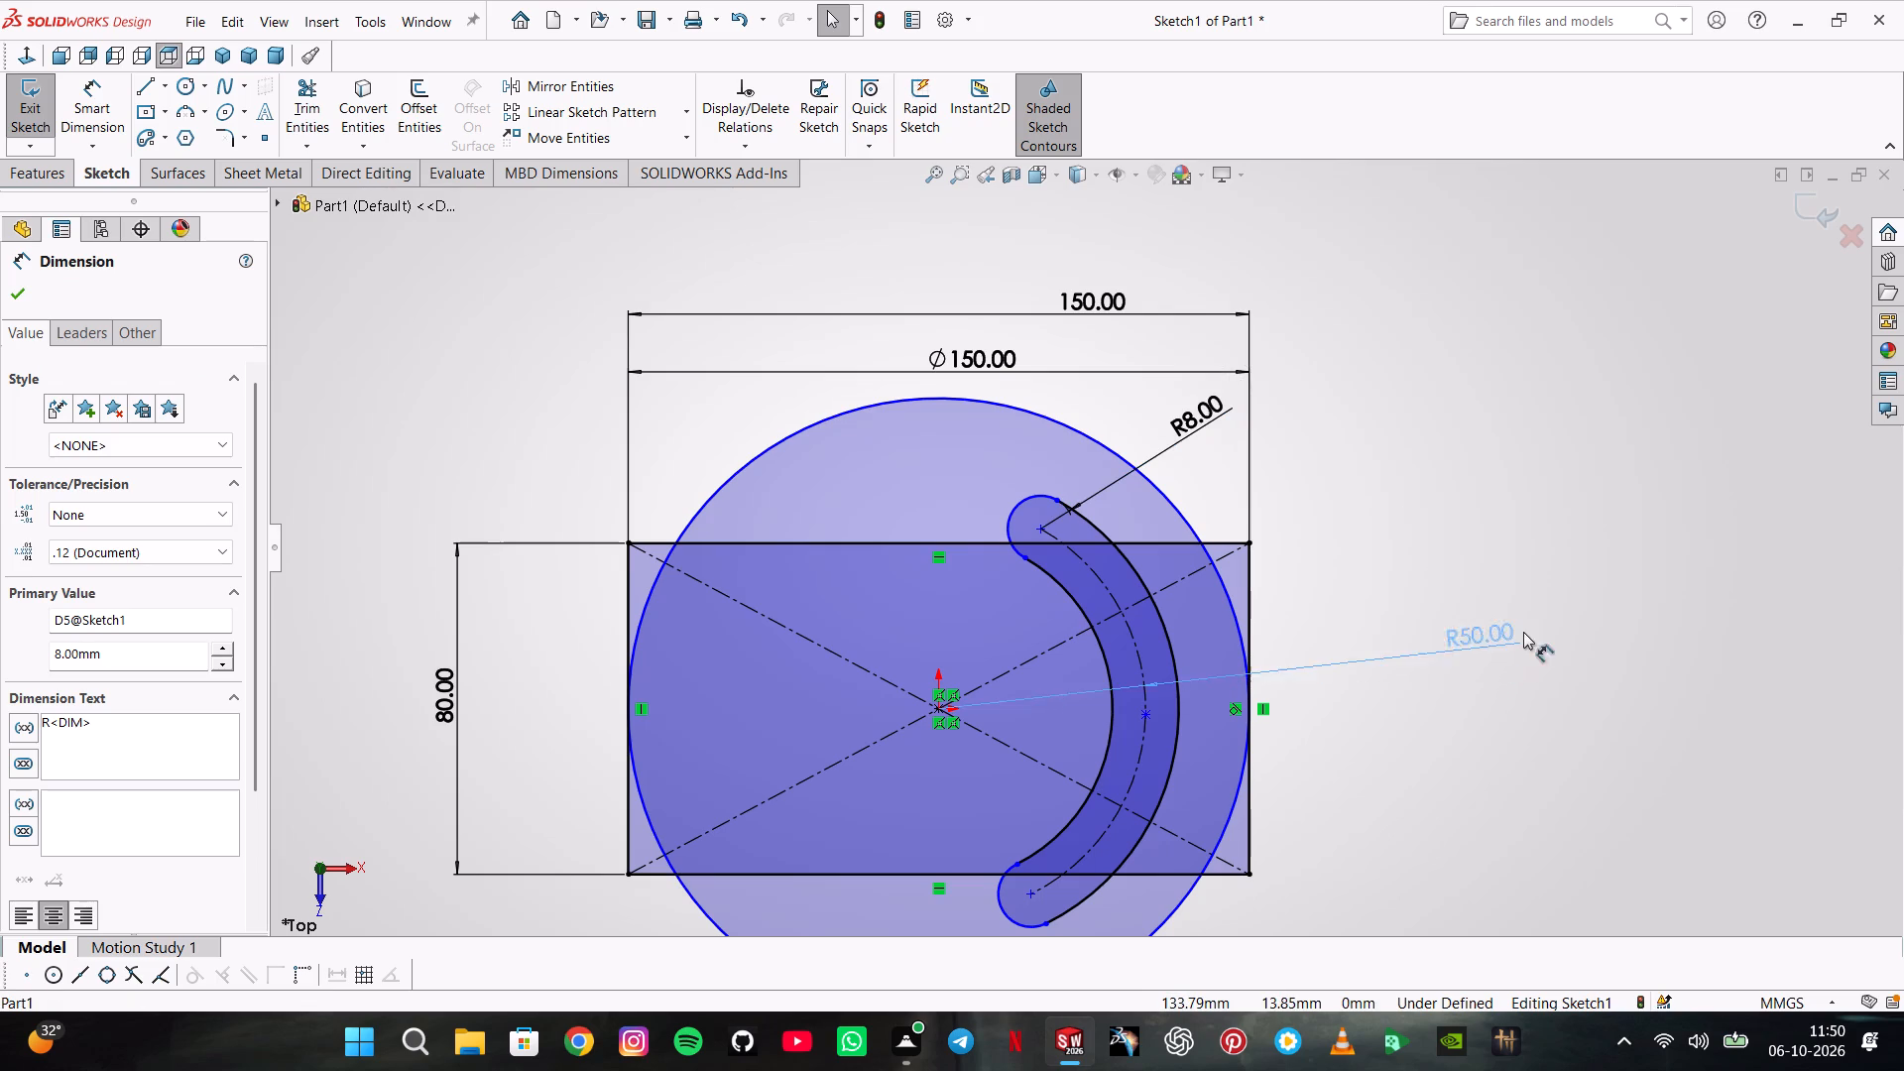
drag(1523, 632, 1564, 673)
drag(1564, 673, 1572, 698)
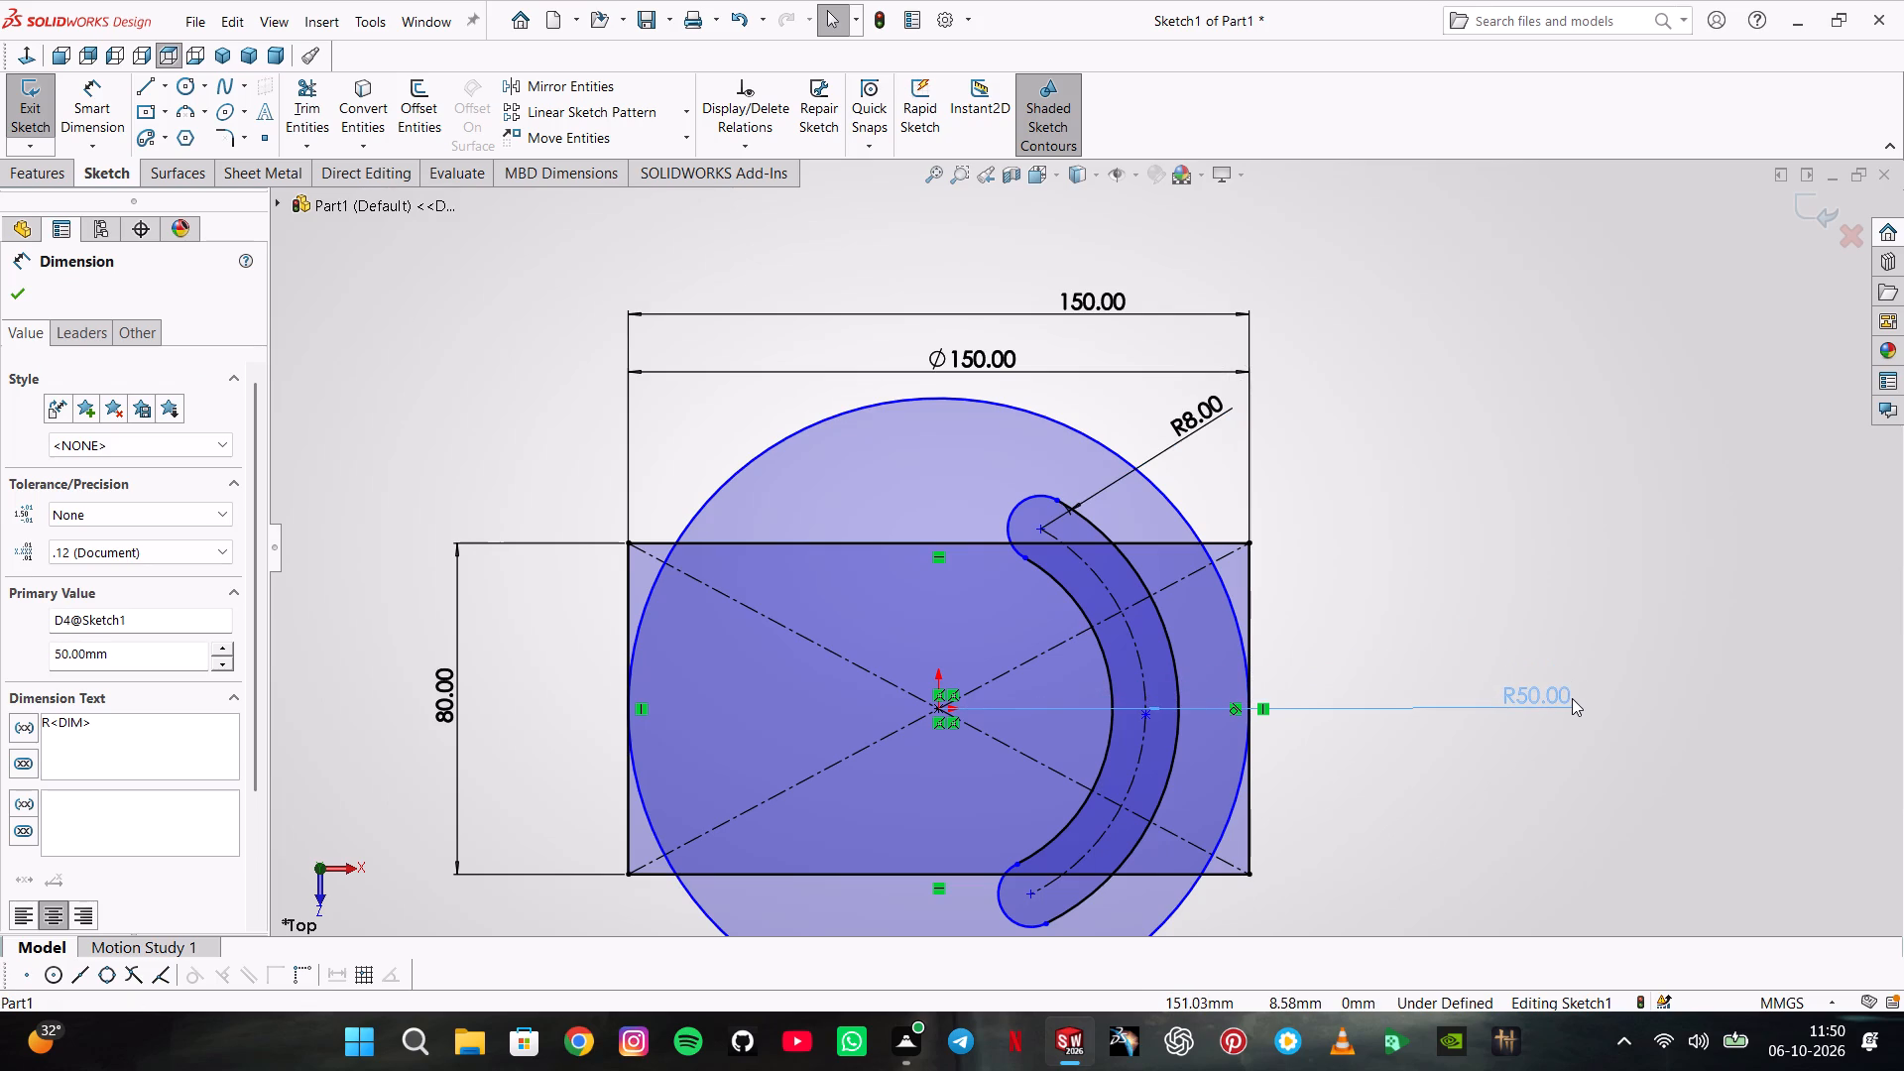
drag(1572, 698, 1573, 700)
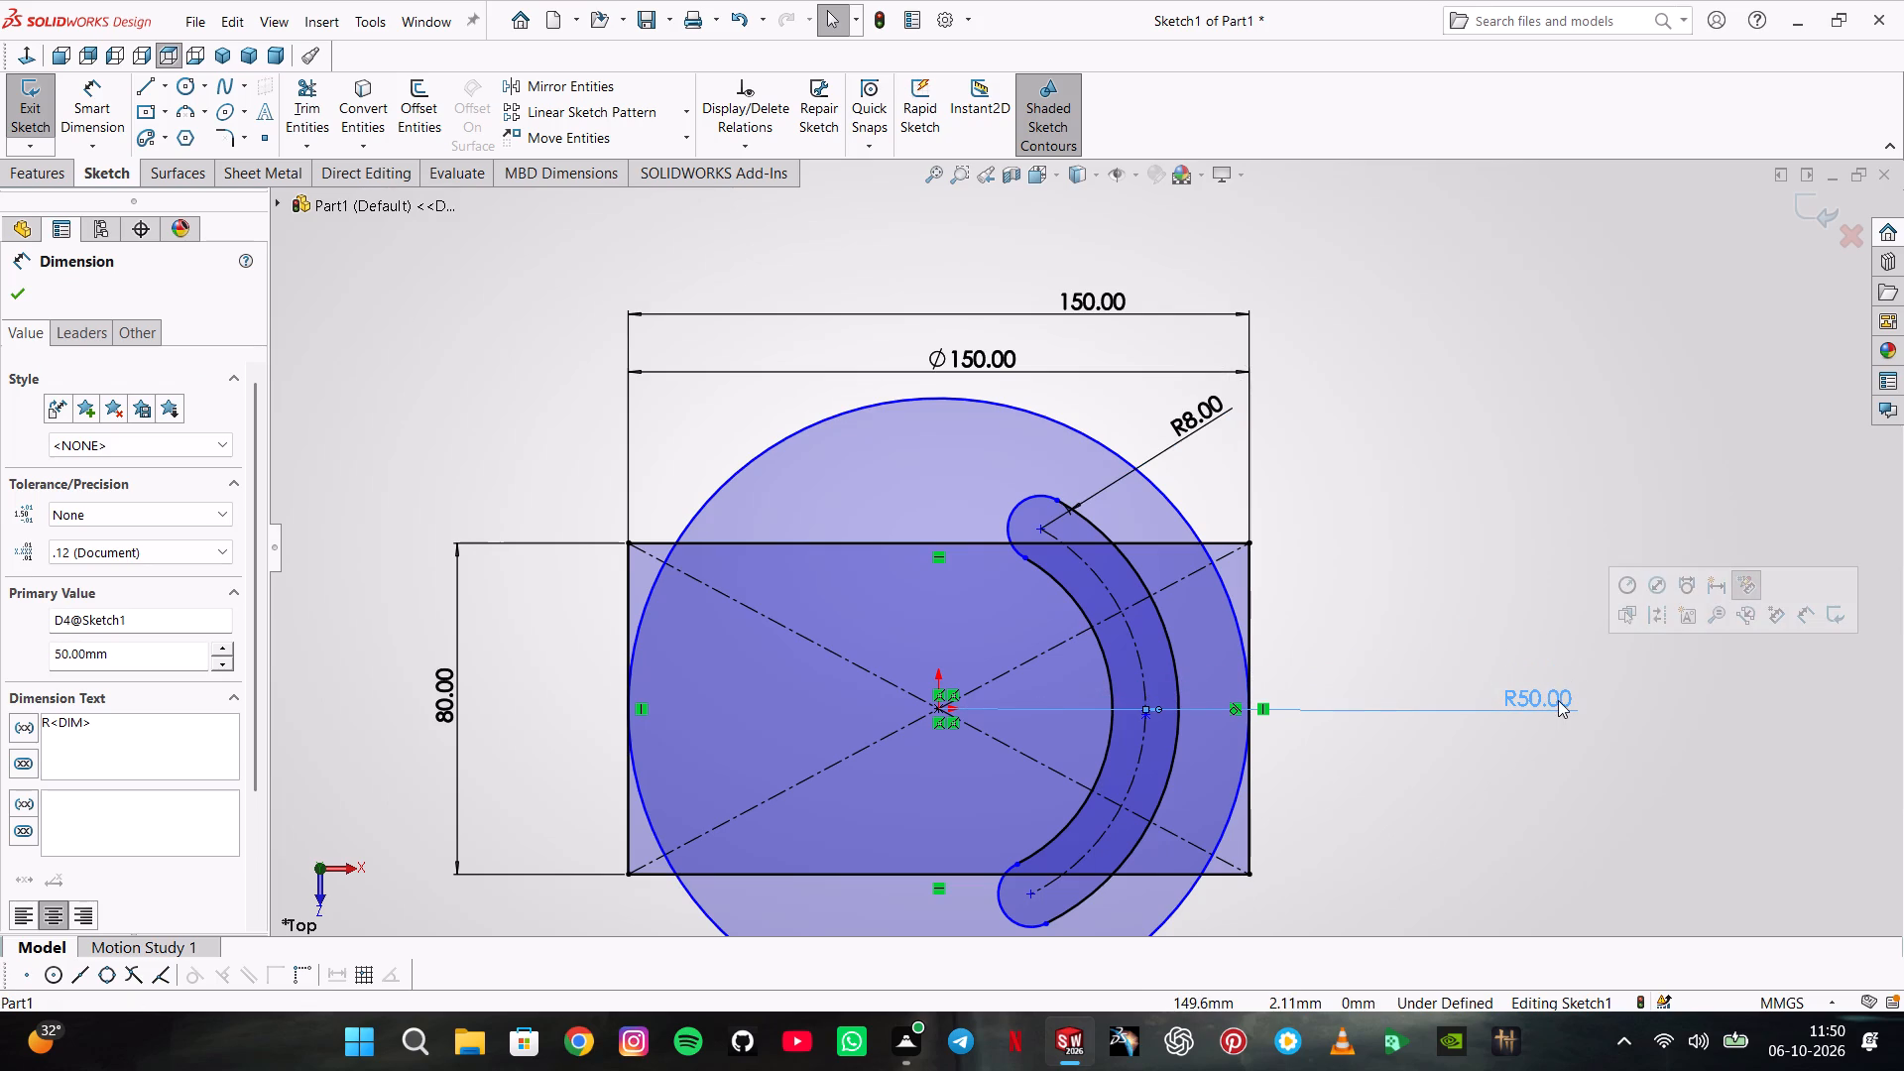
click(1484, 645)
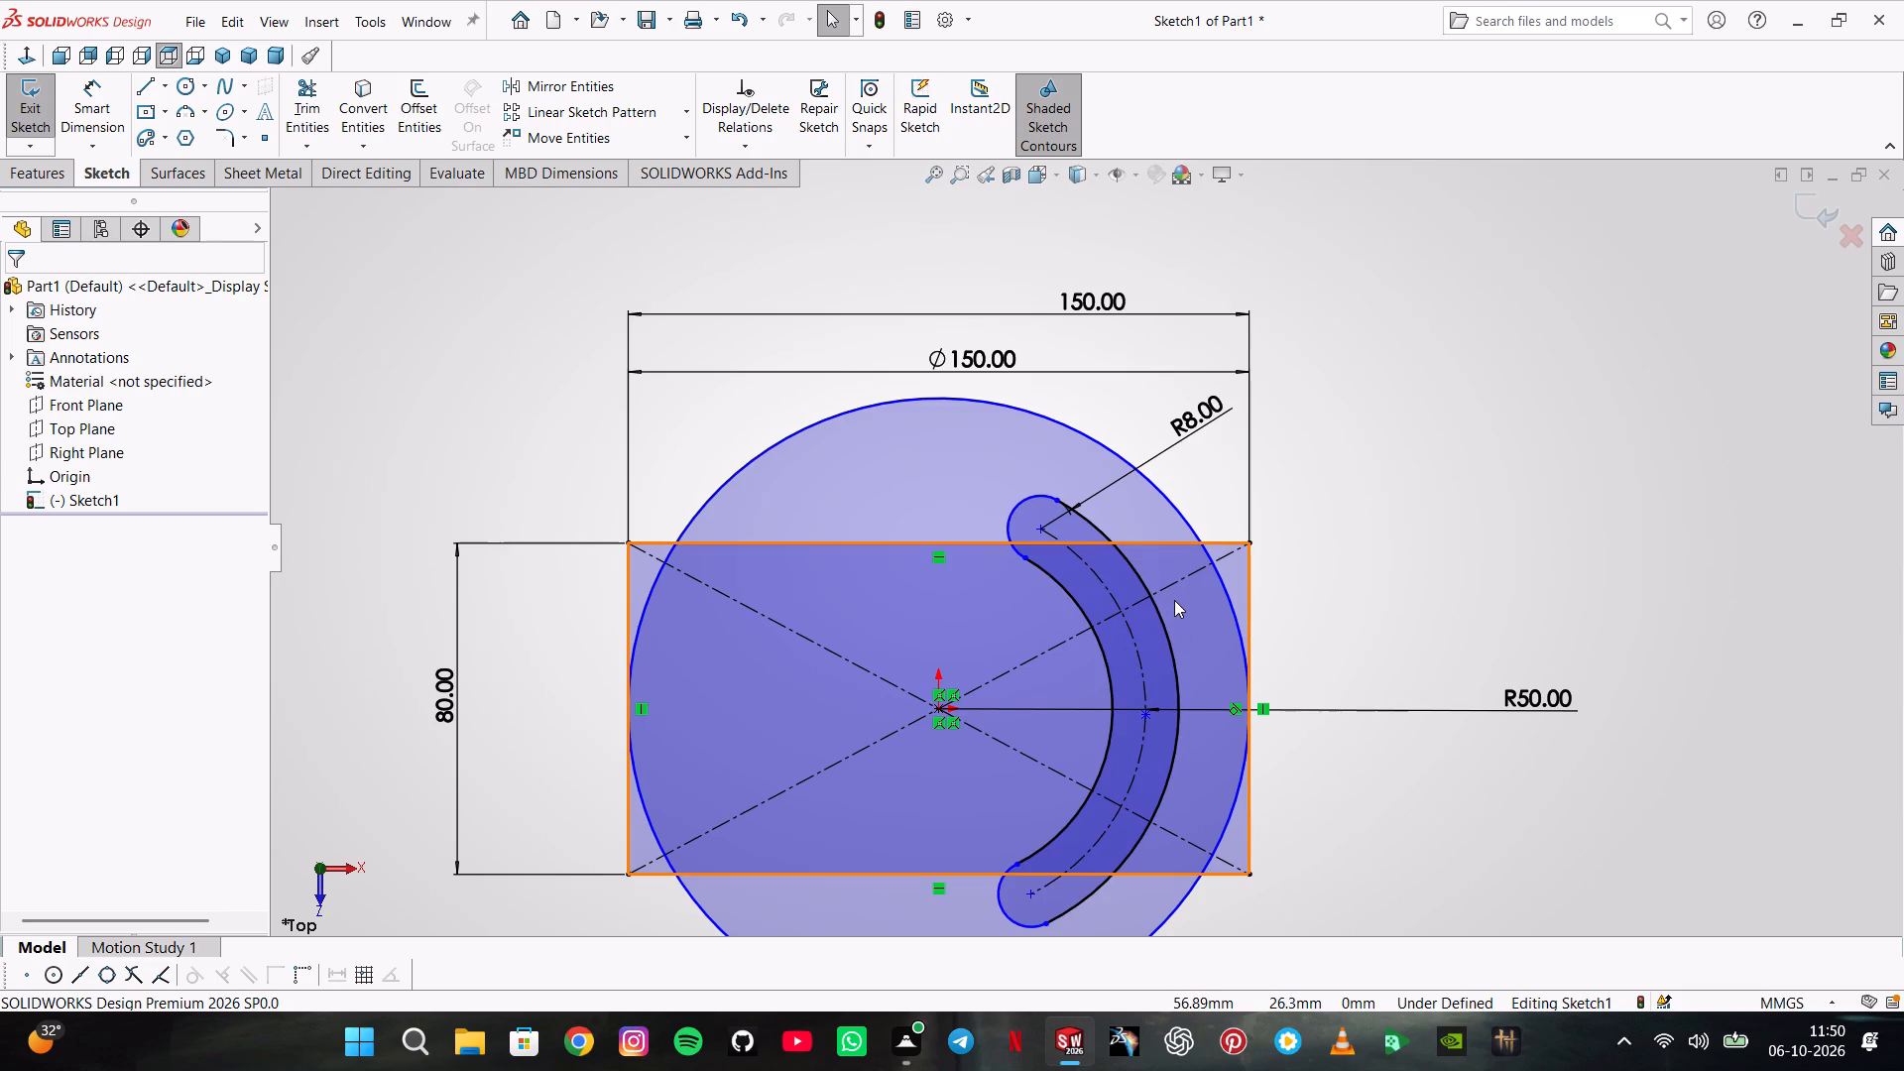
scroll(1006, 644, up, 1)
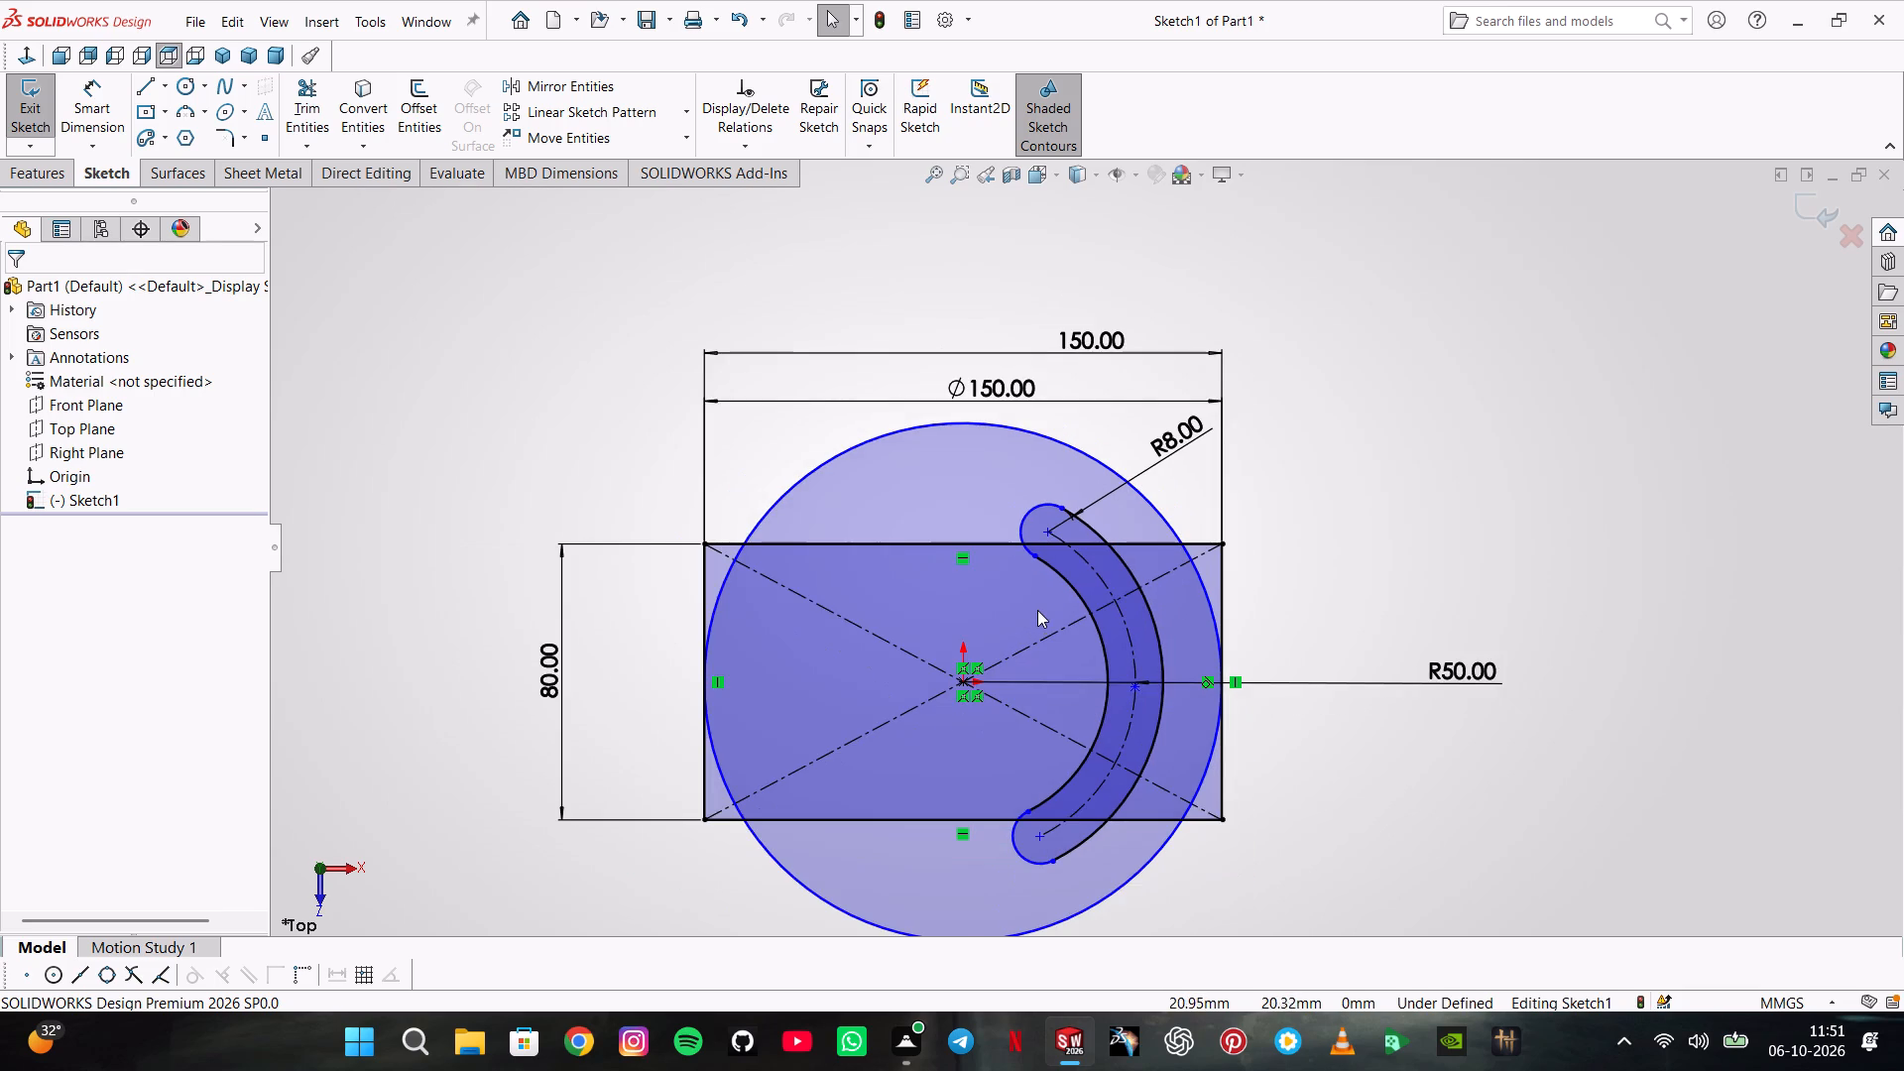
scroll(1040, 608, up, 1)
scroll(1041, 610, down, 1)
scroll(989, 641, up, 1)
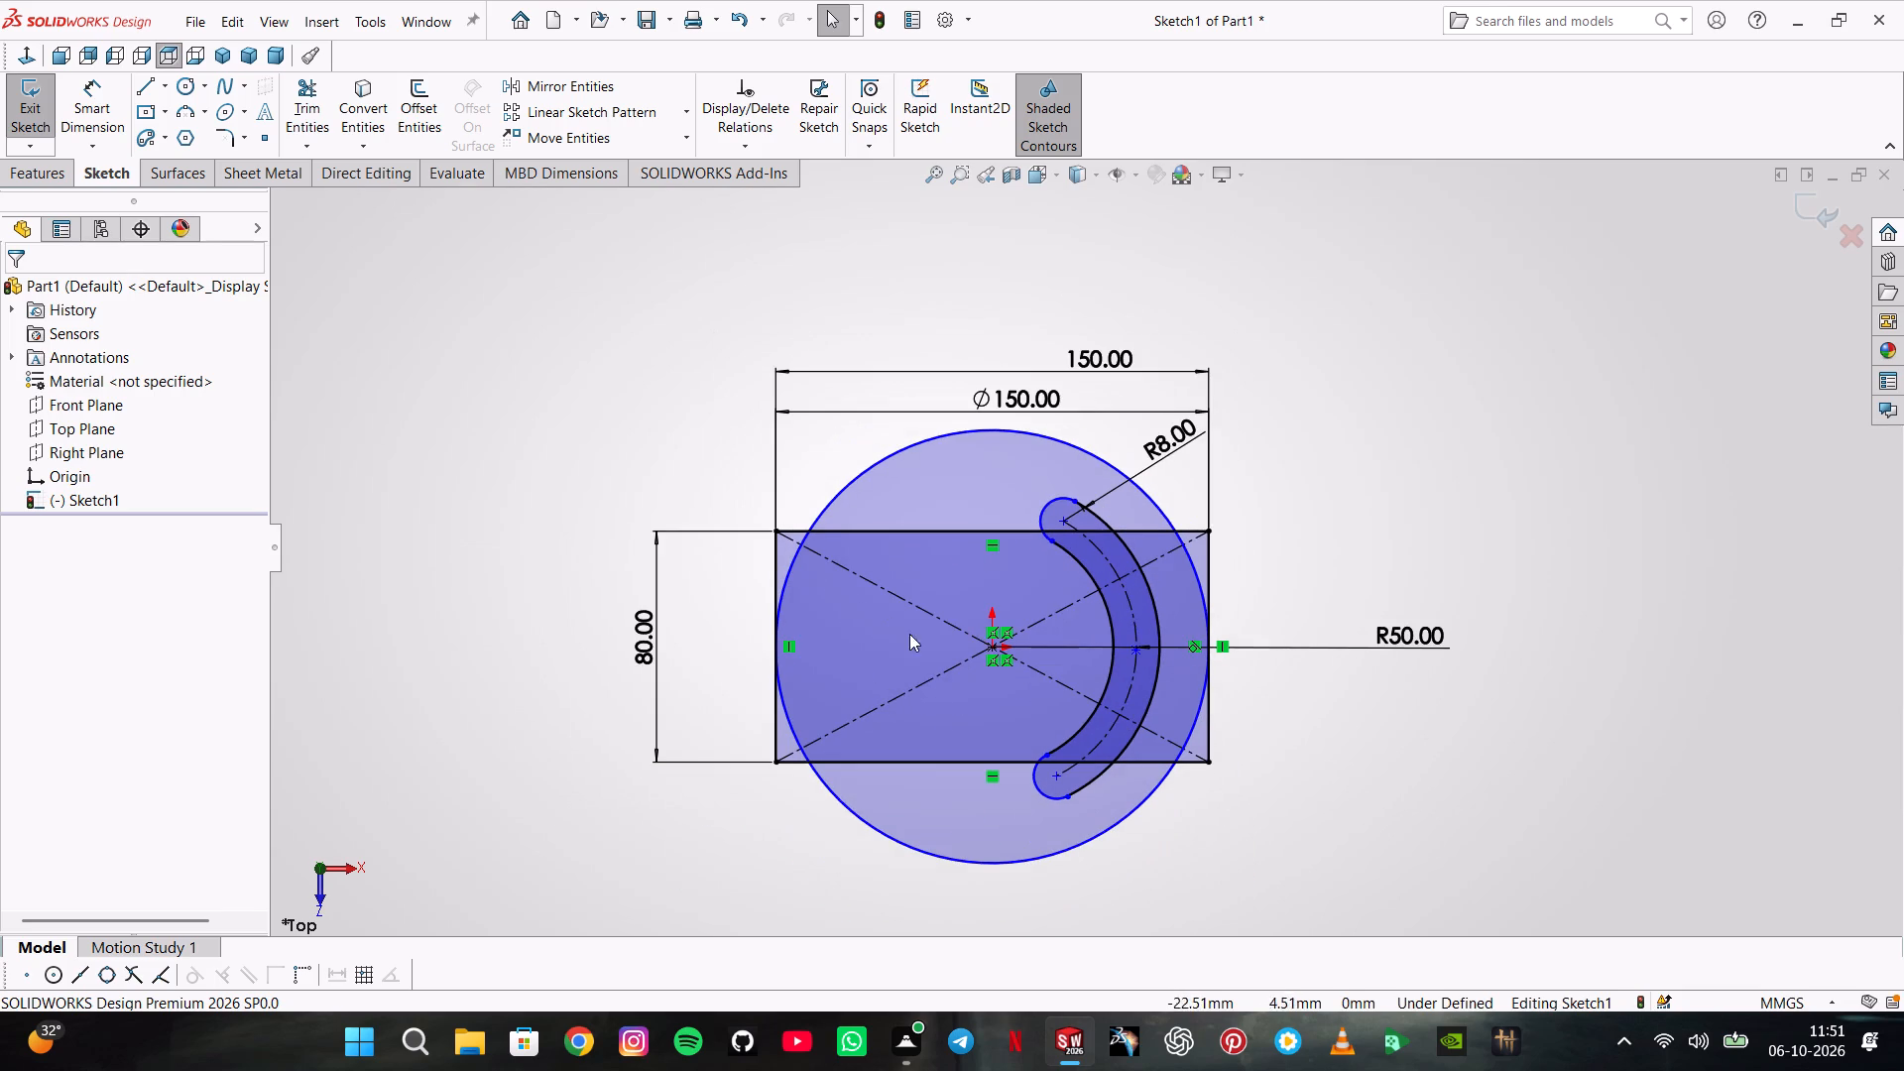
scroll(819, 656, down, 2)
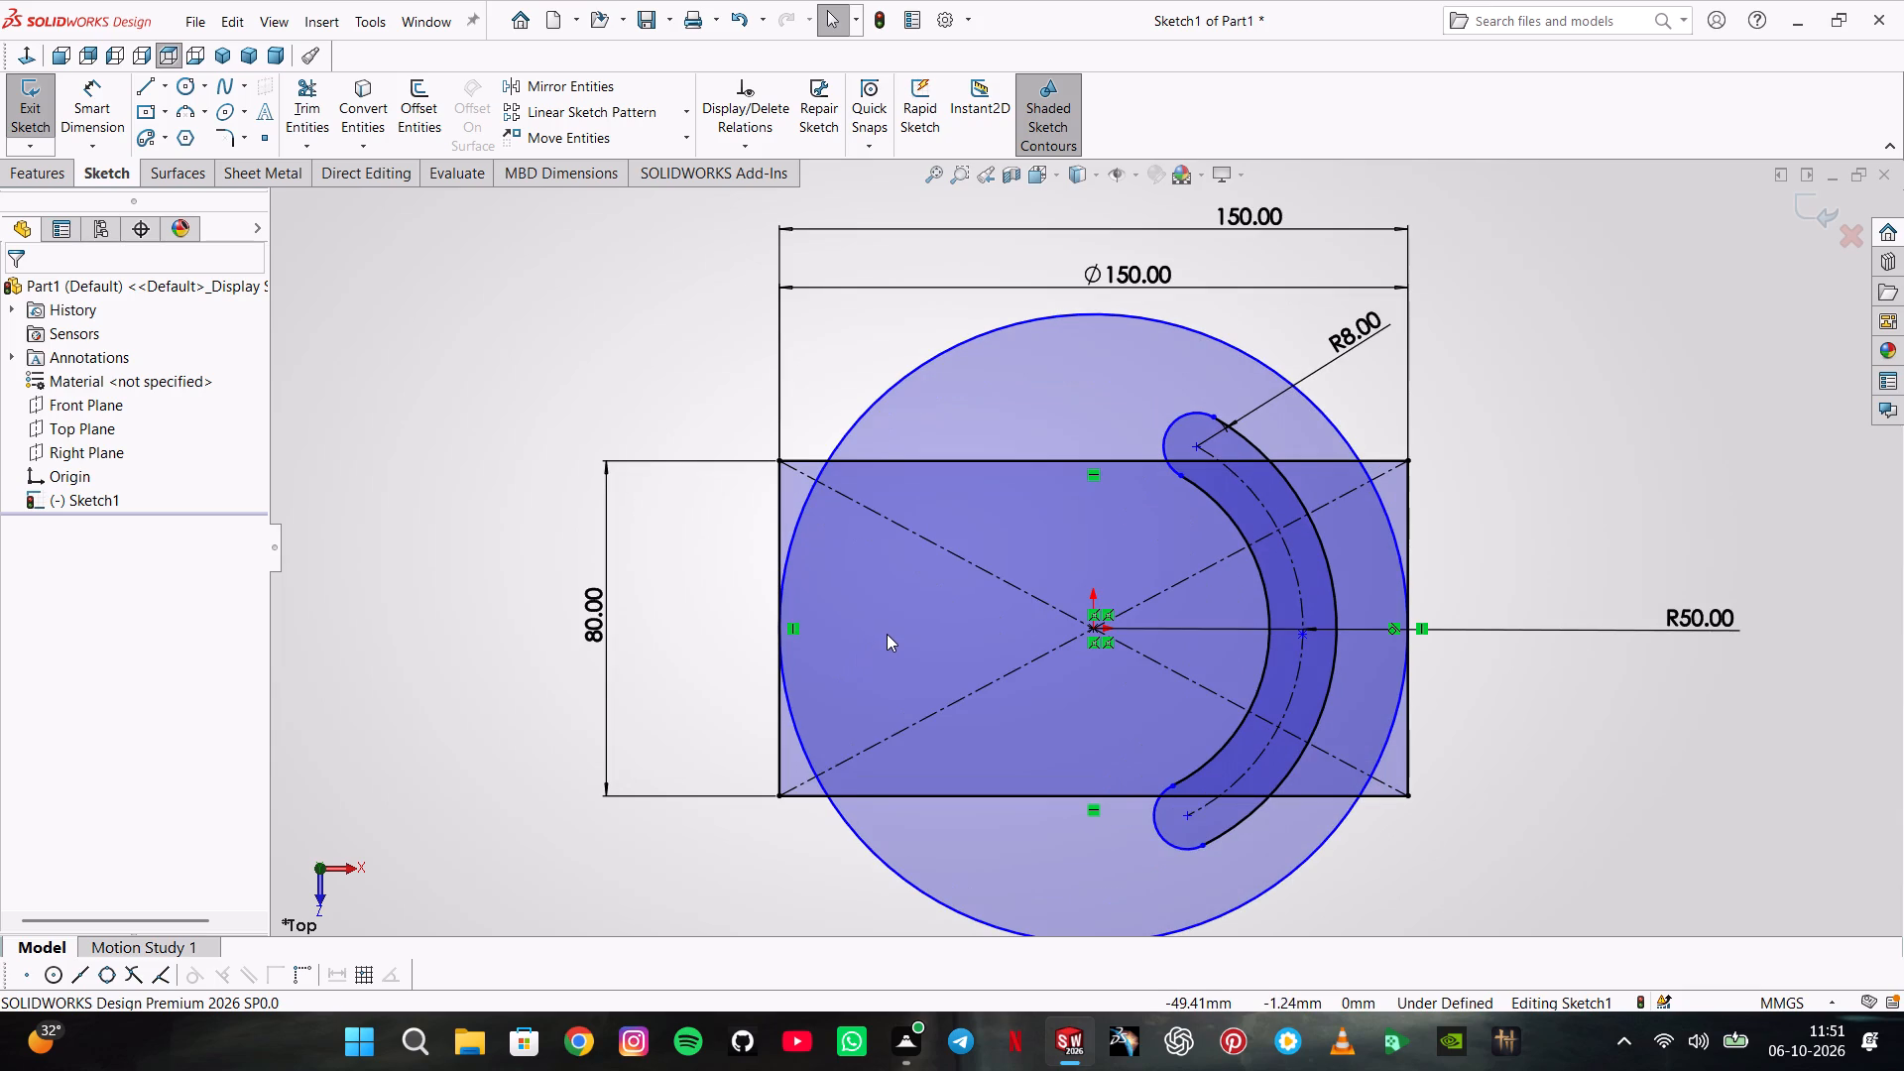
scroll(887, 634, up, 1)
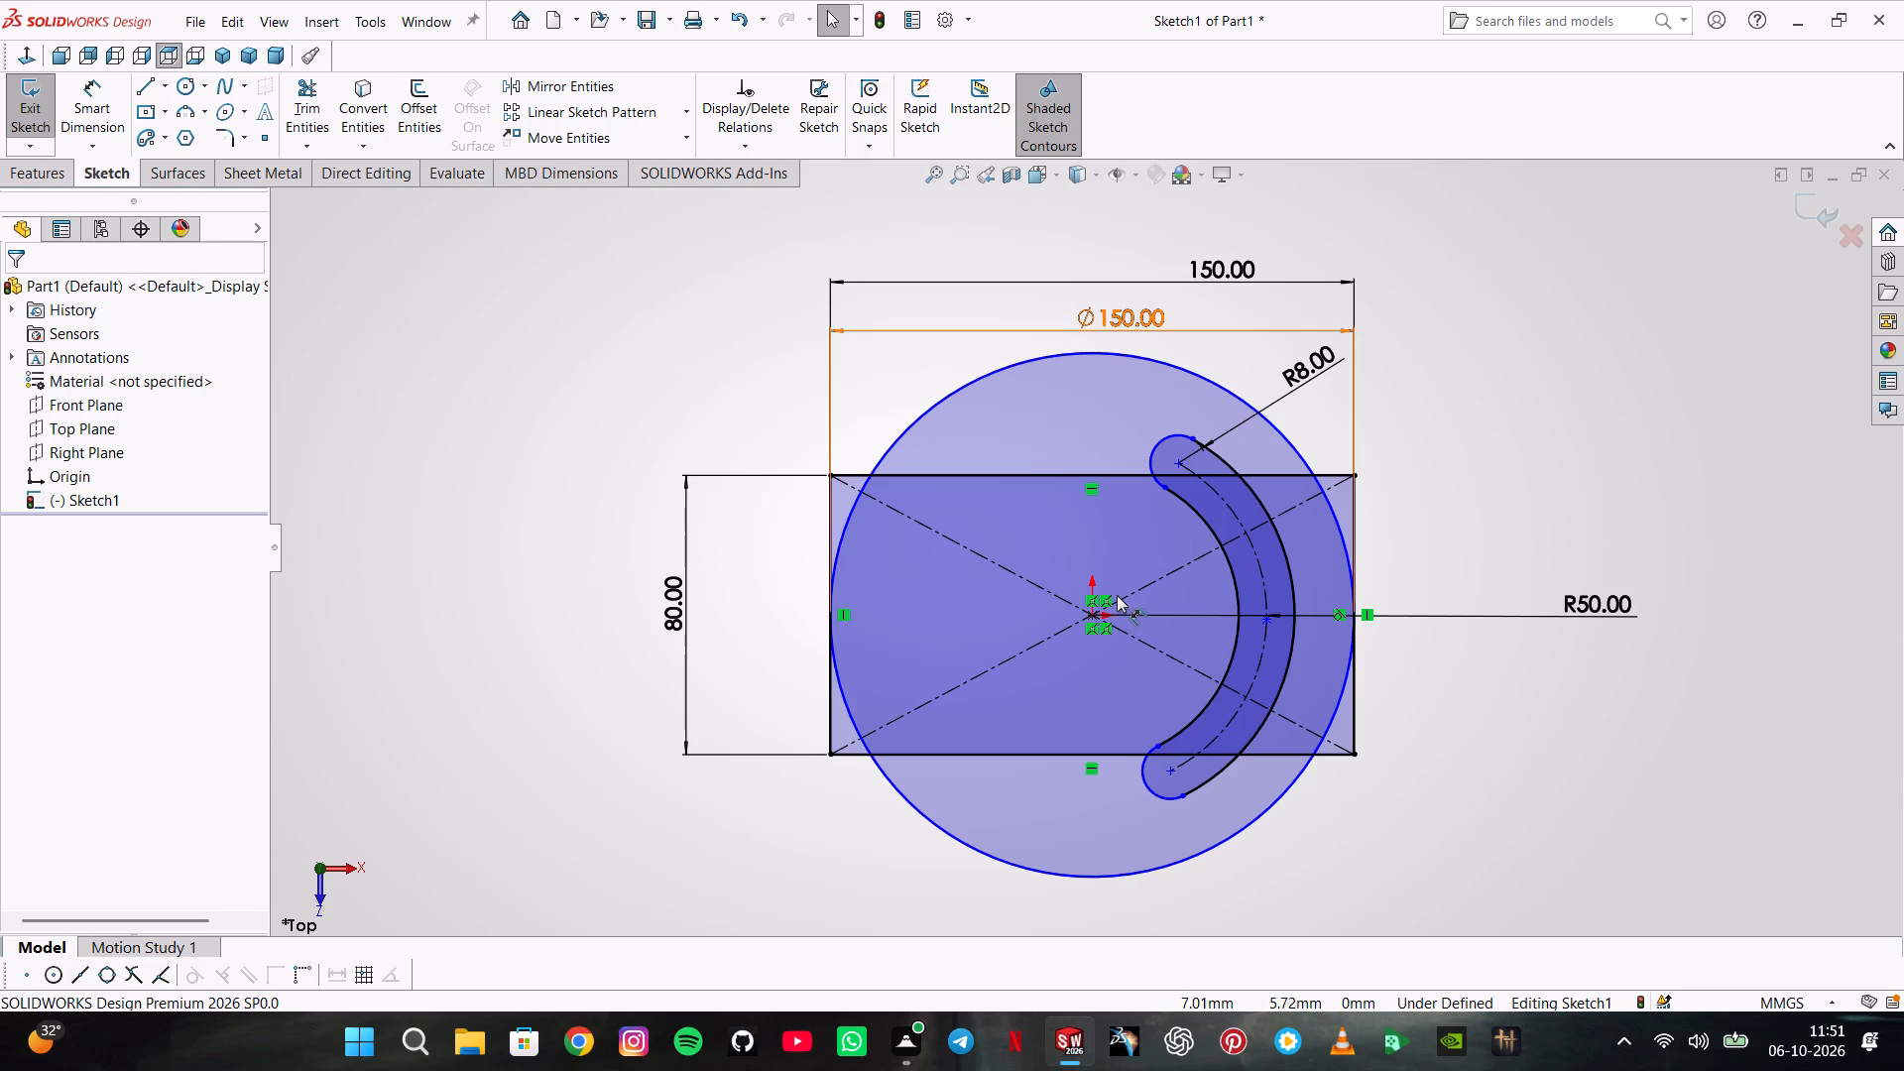
Delete the arc slot and the 150 mm circle from the sketch, keeping the rectangle.
click(1229, 528)
key(Delete)
key(Return)
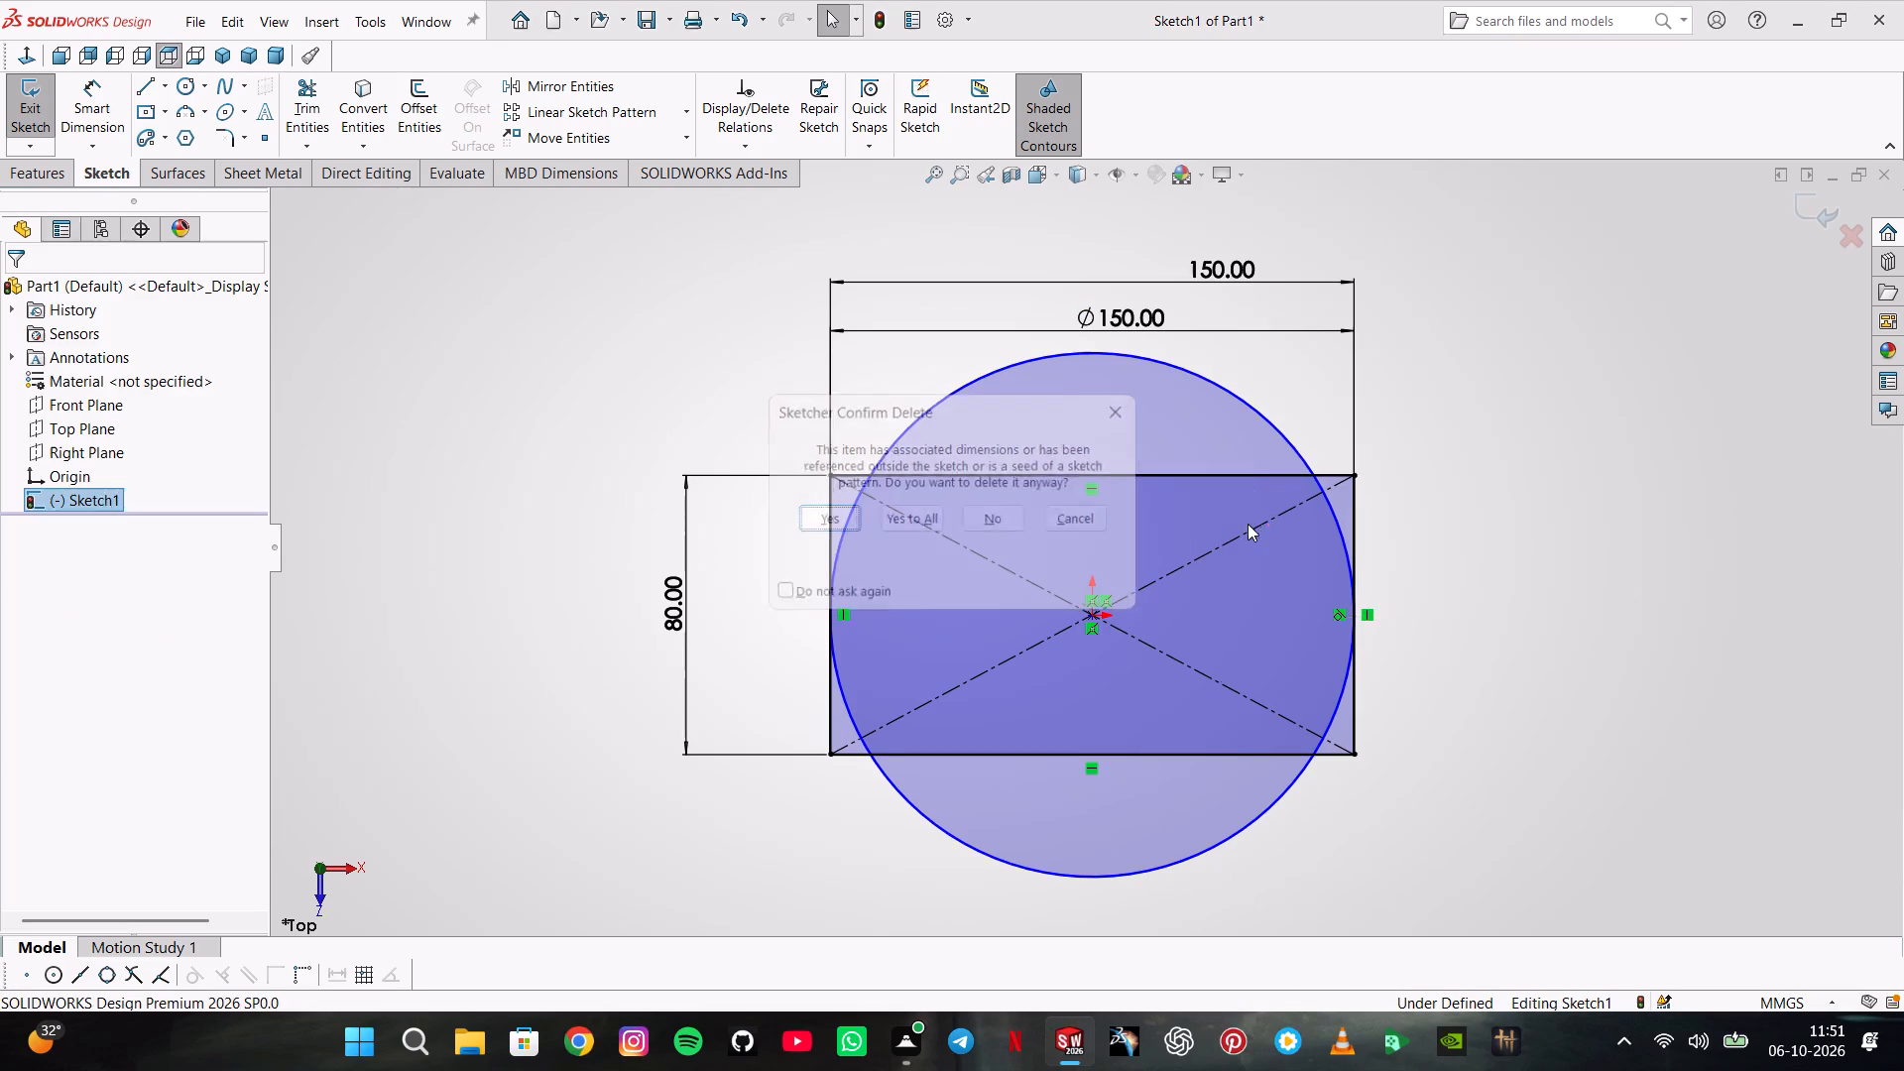
click(1225, 453)
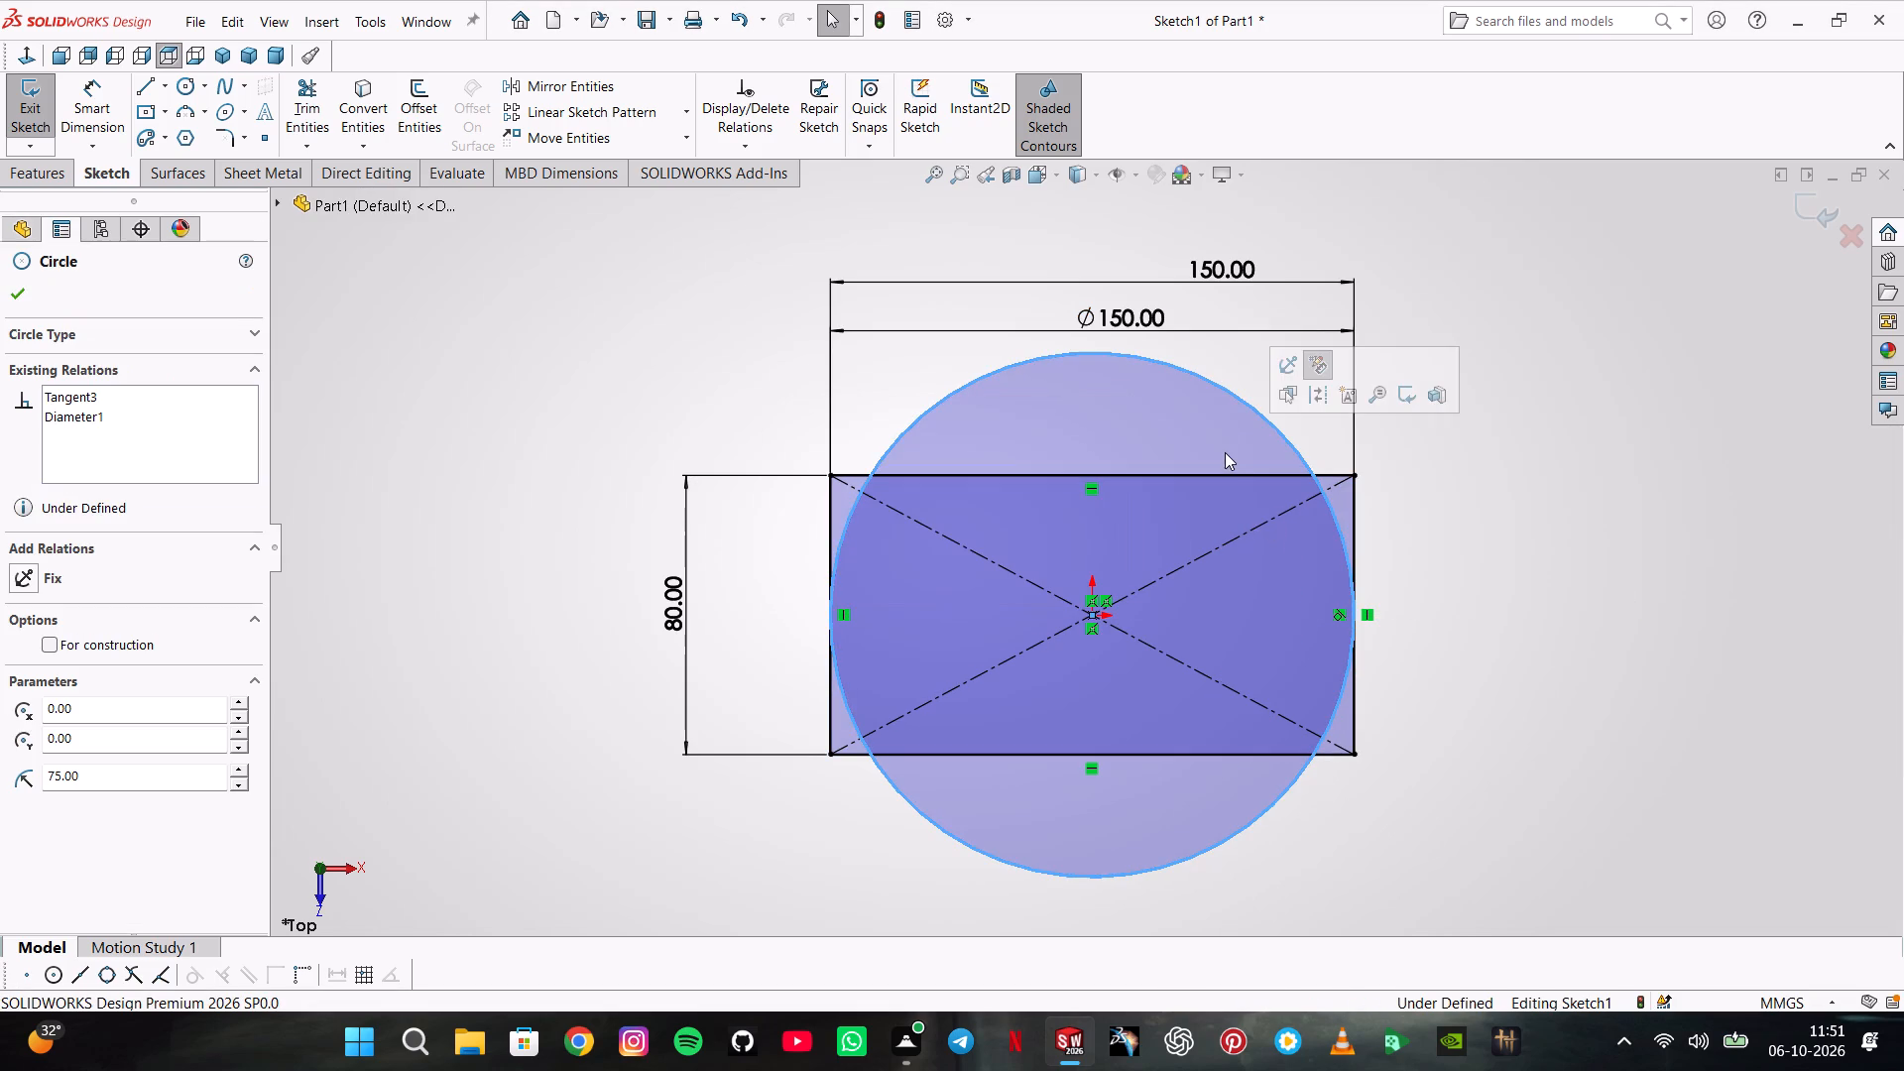
key(Delete)
click(852, 513)
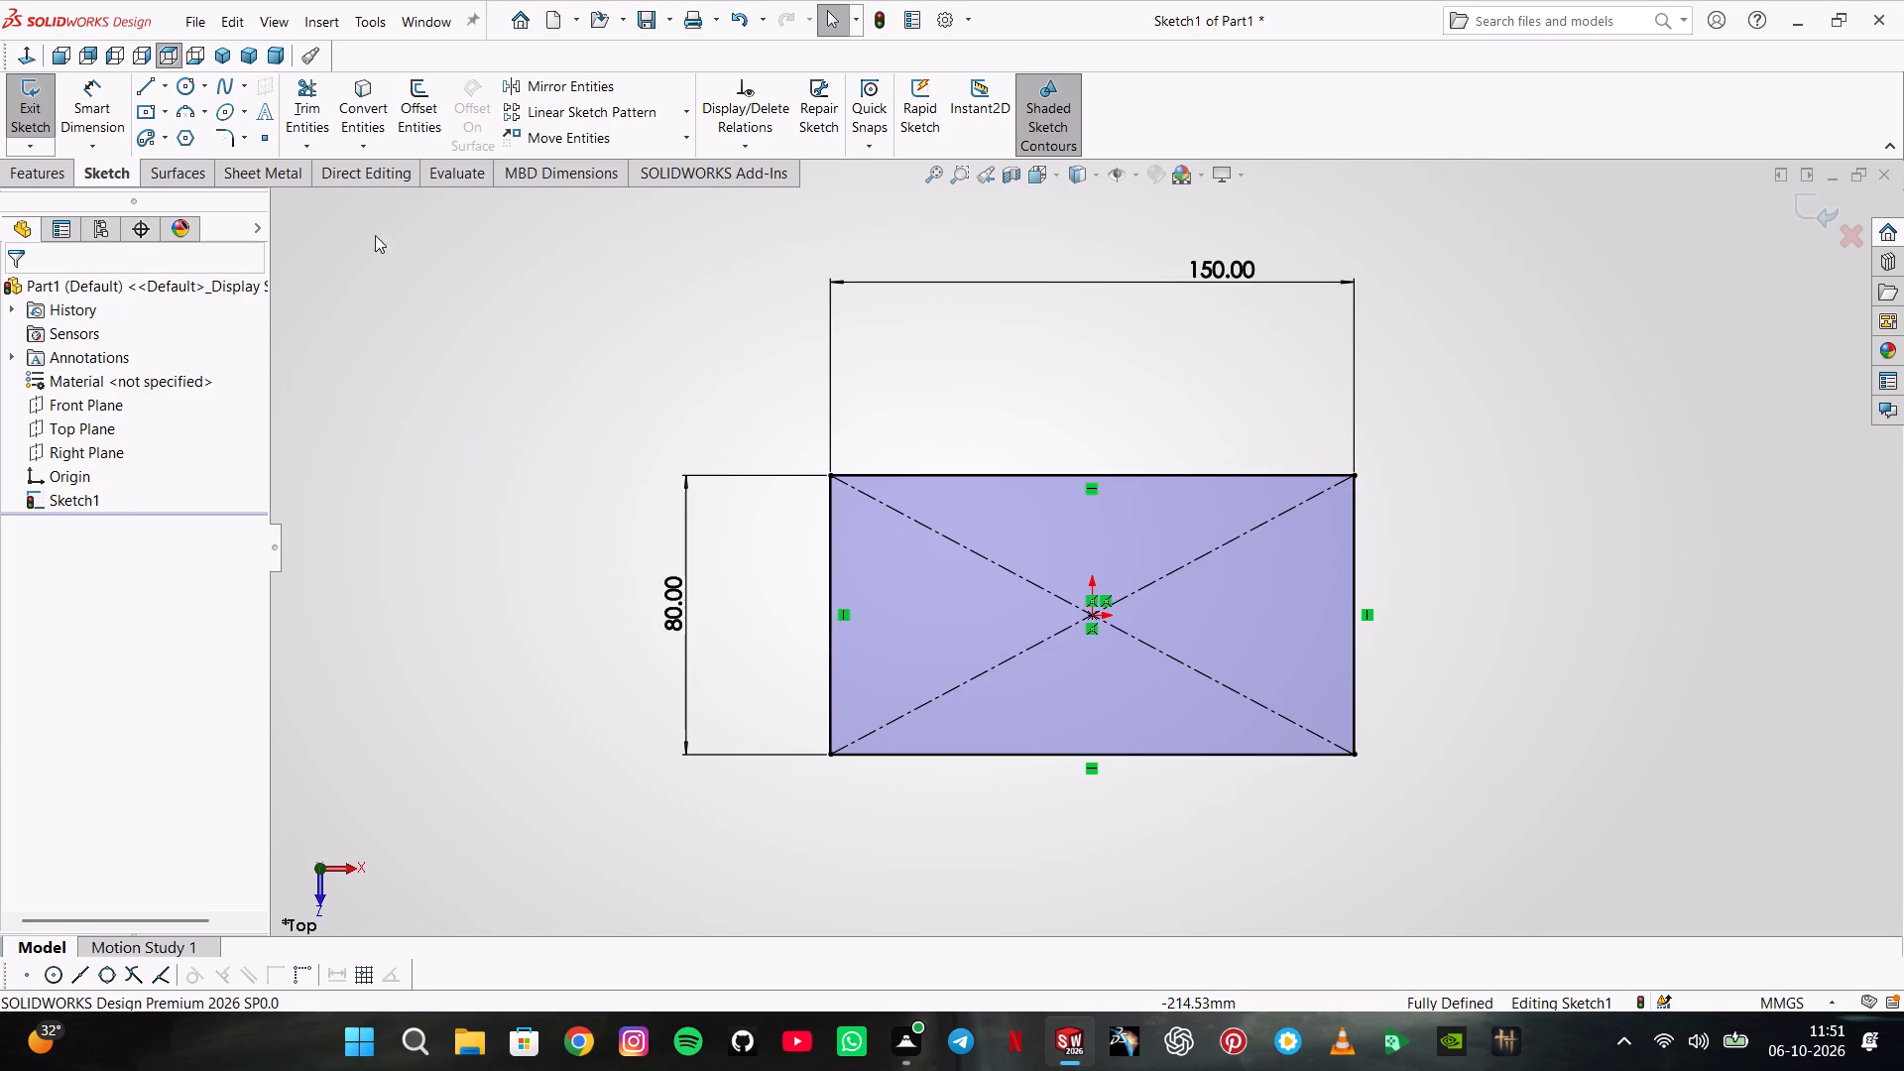
Extrude the rectangle as a blind boss 15 mm deep.
click(16, 173)
click(94, 116)
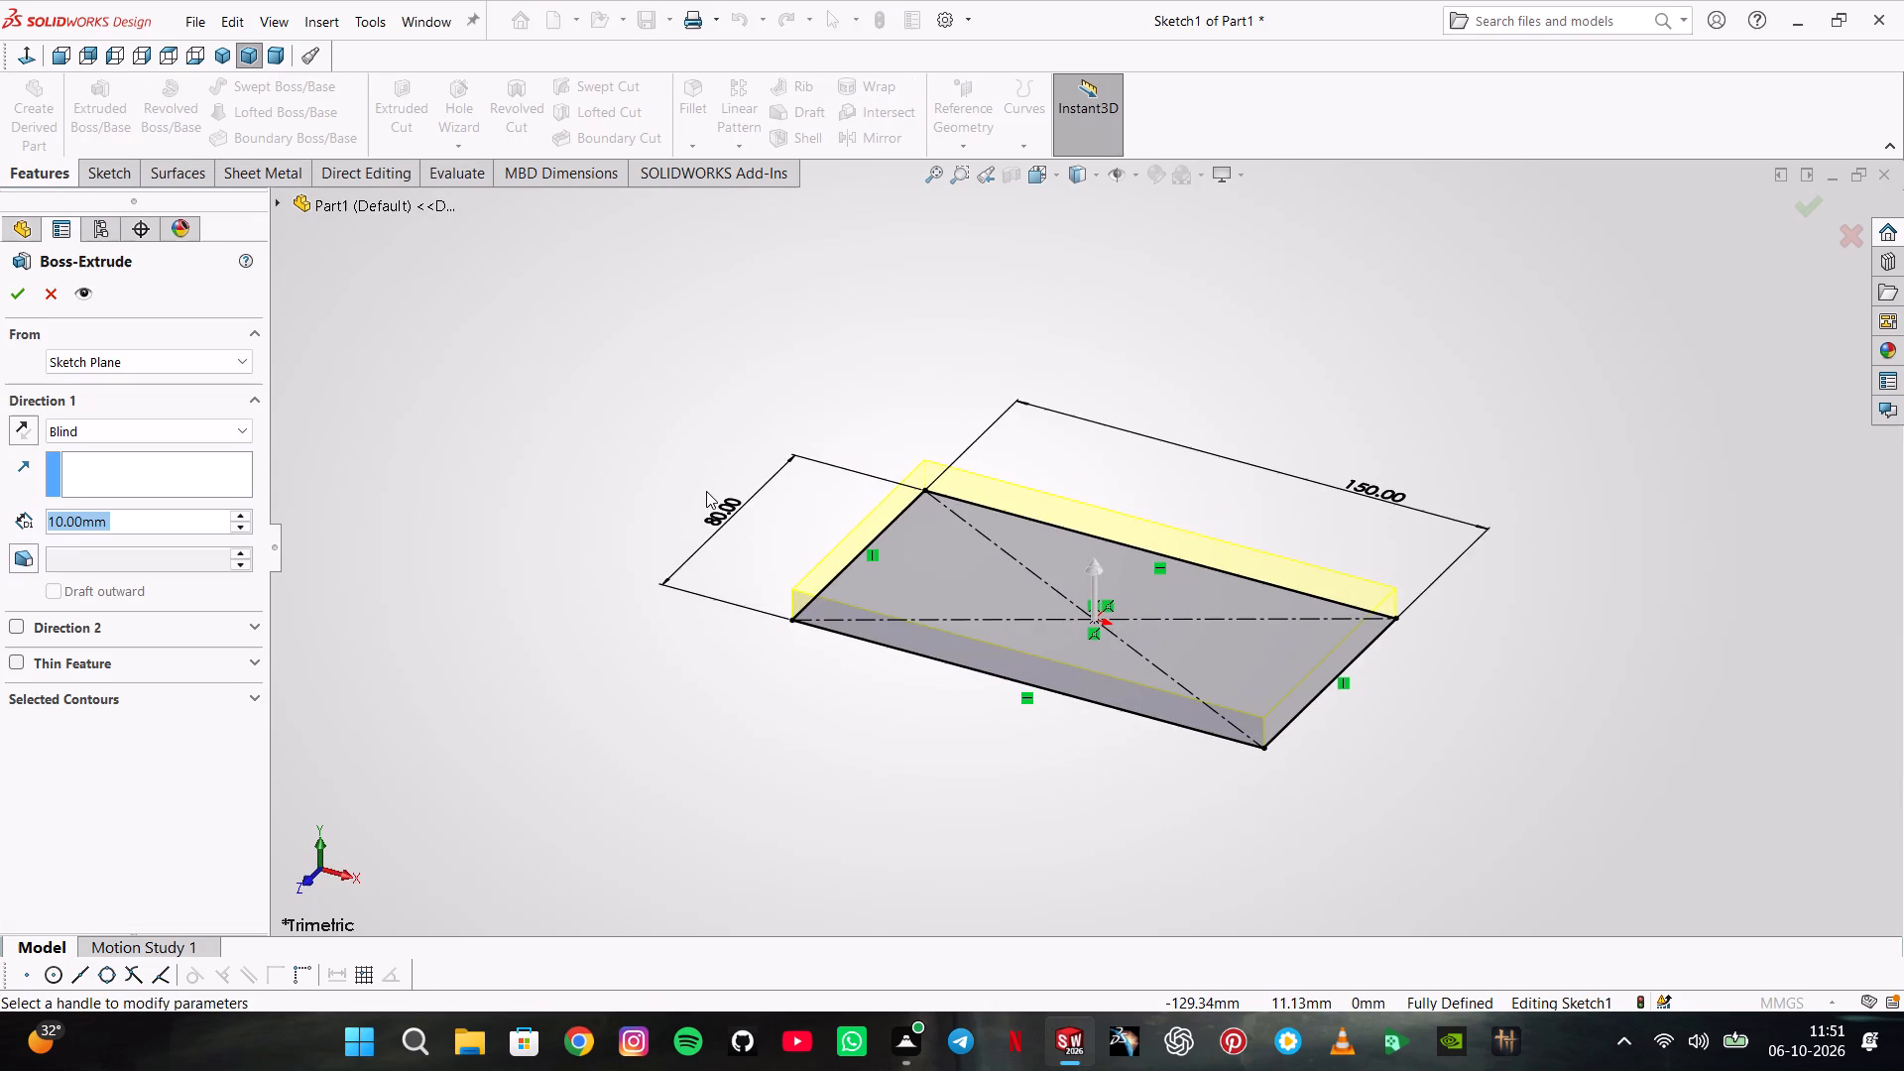
text(15)
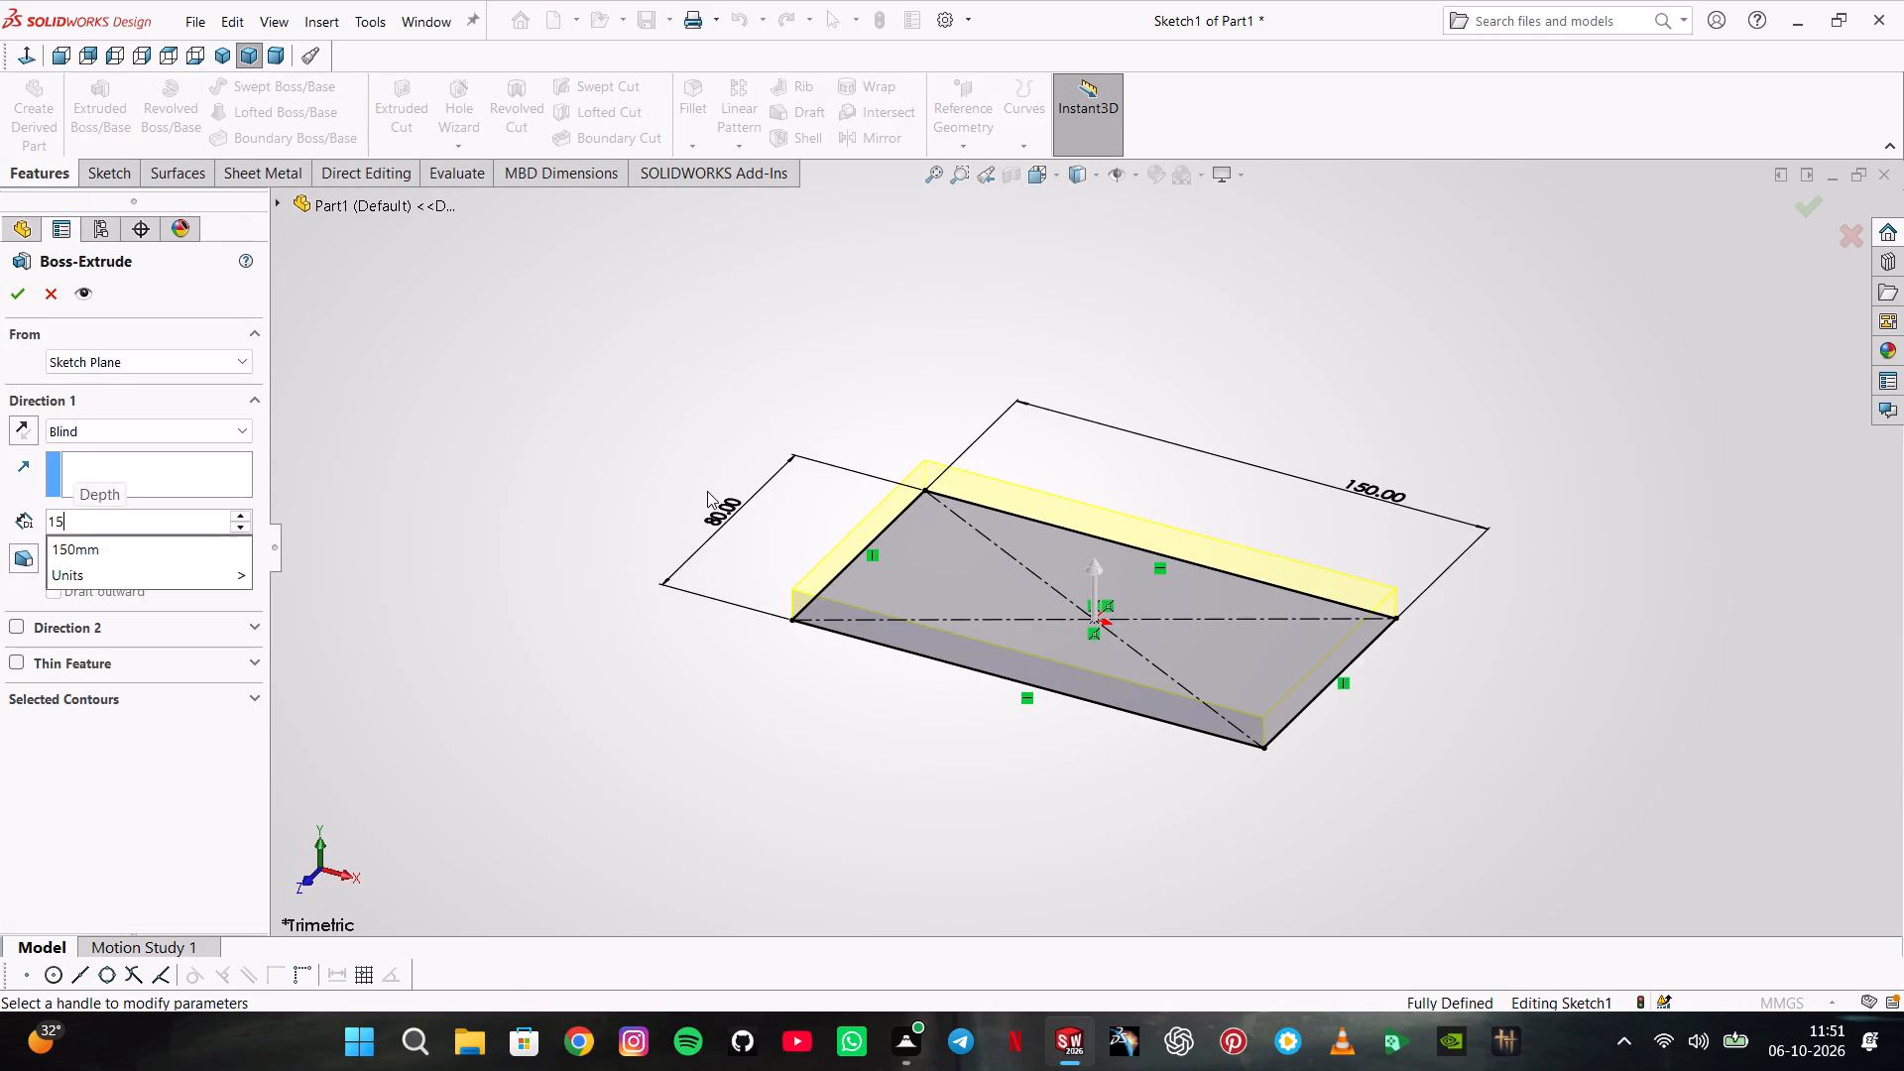
key(Return)
key(Return)
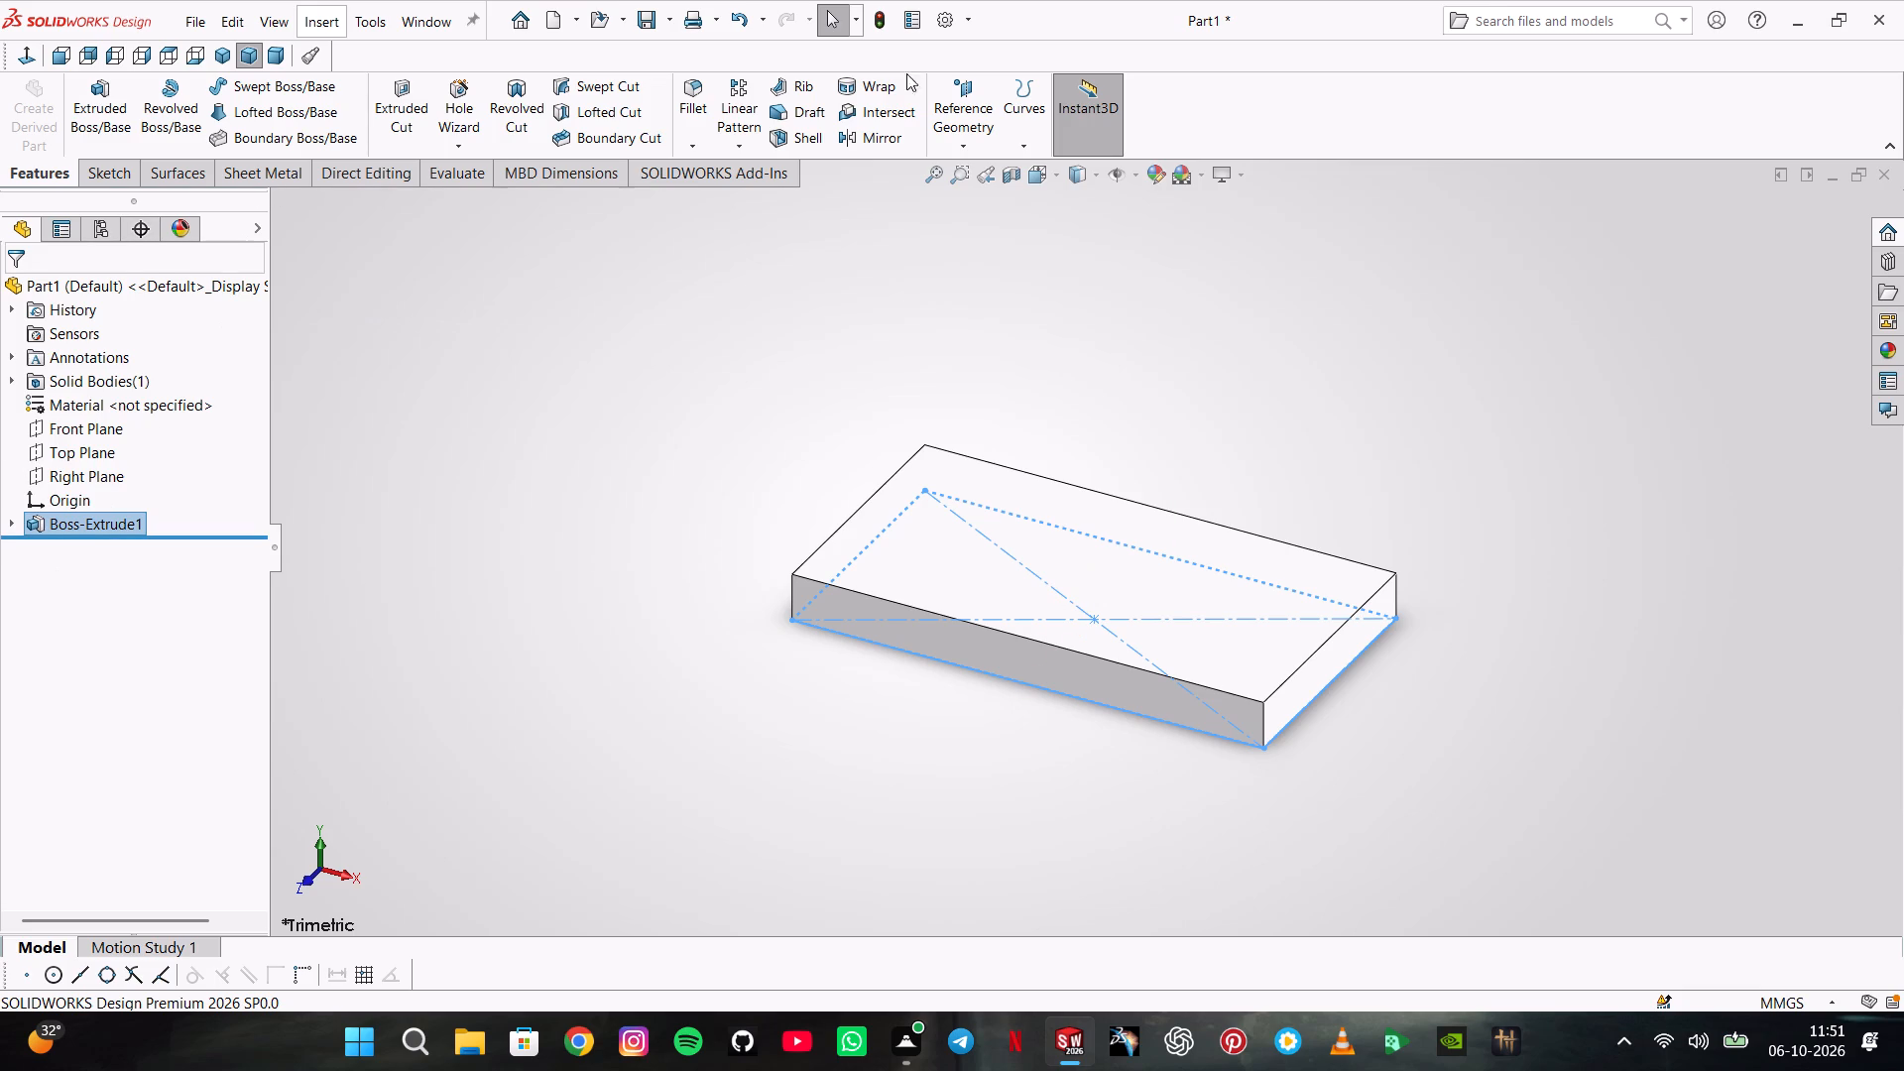
Apply the Warehouse scene to the model display.
click(1205, 169)
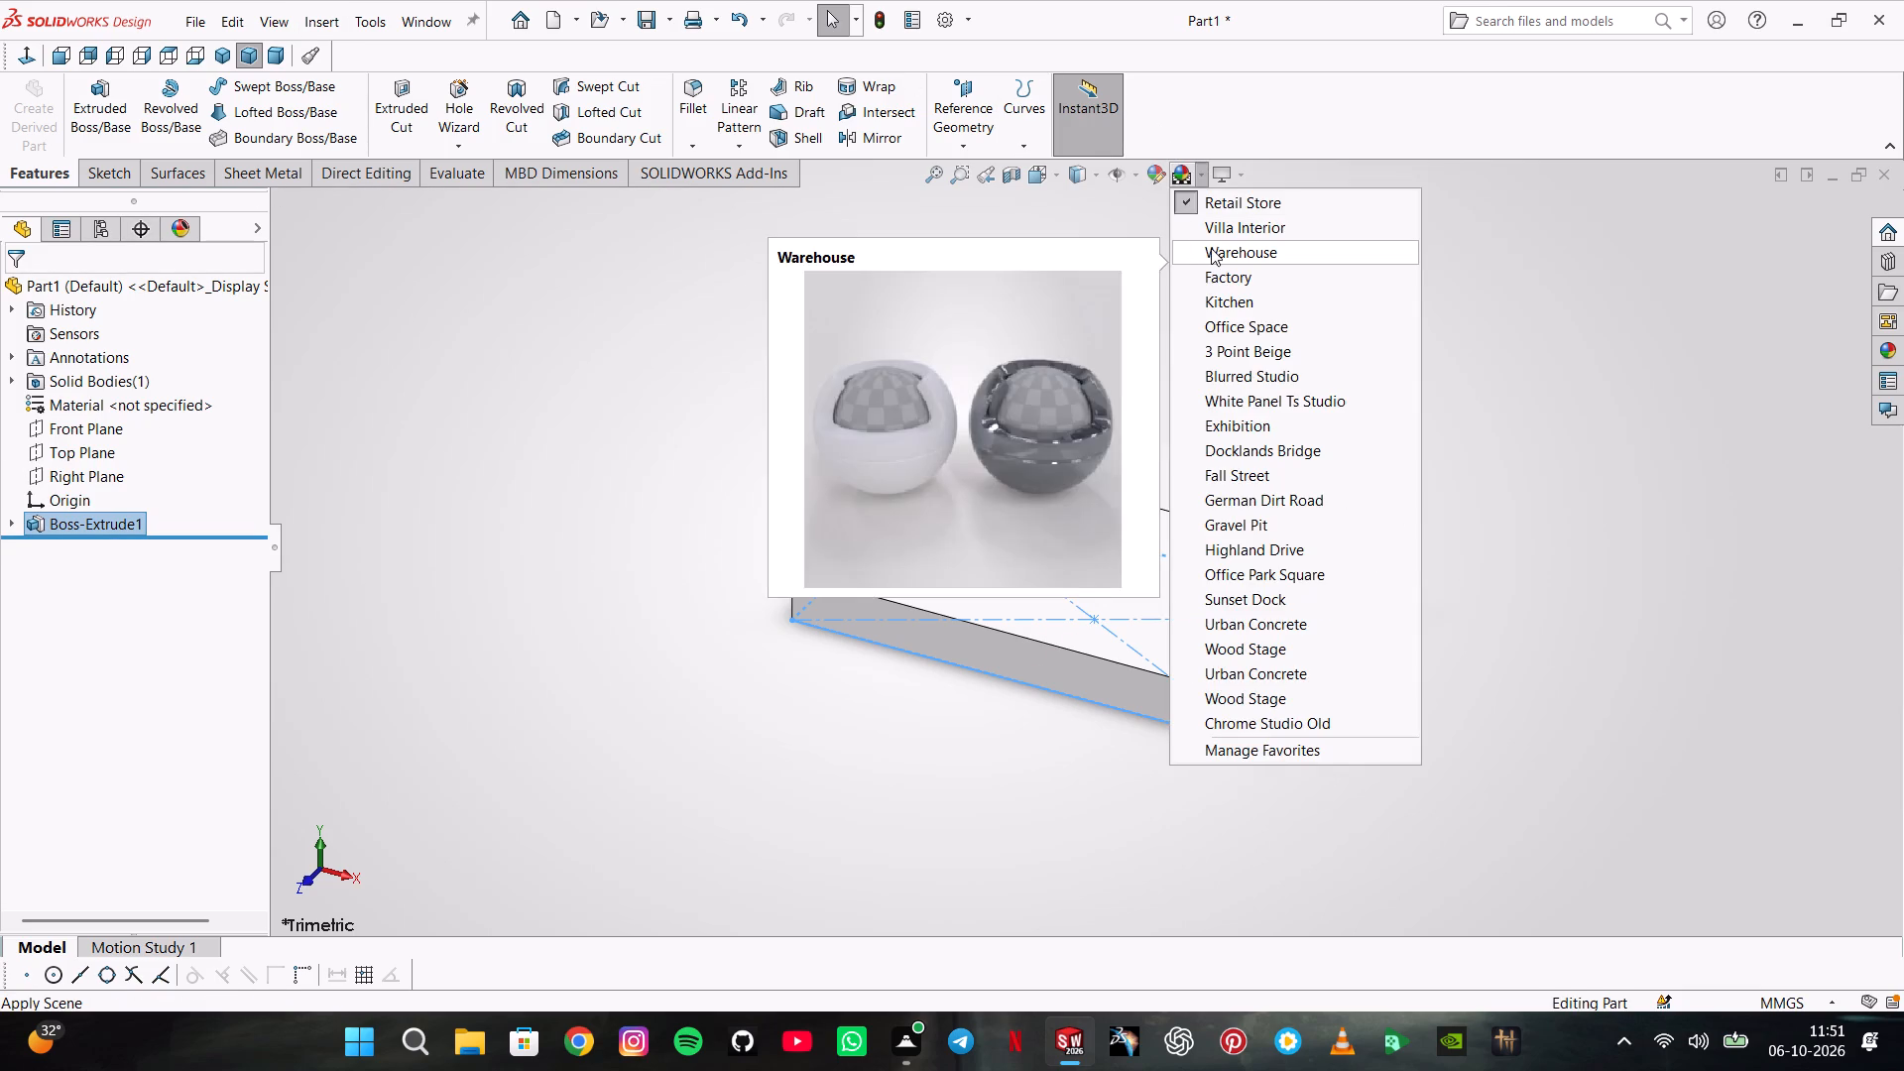
click(1213, 247)
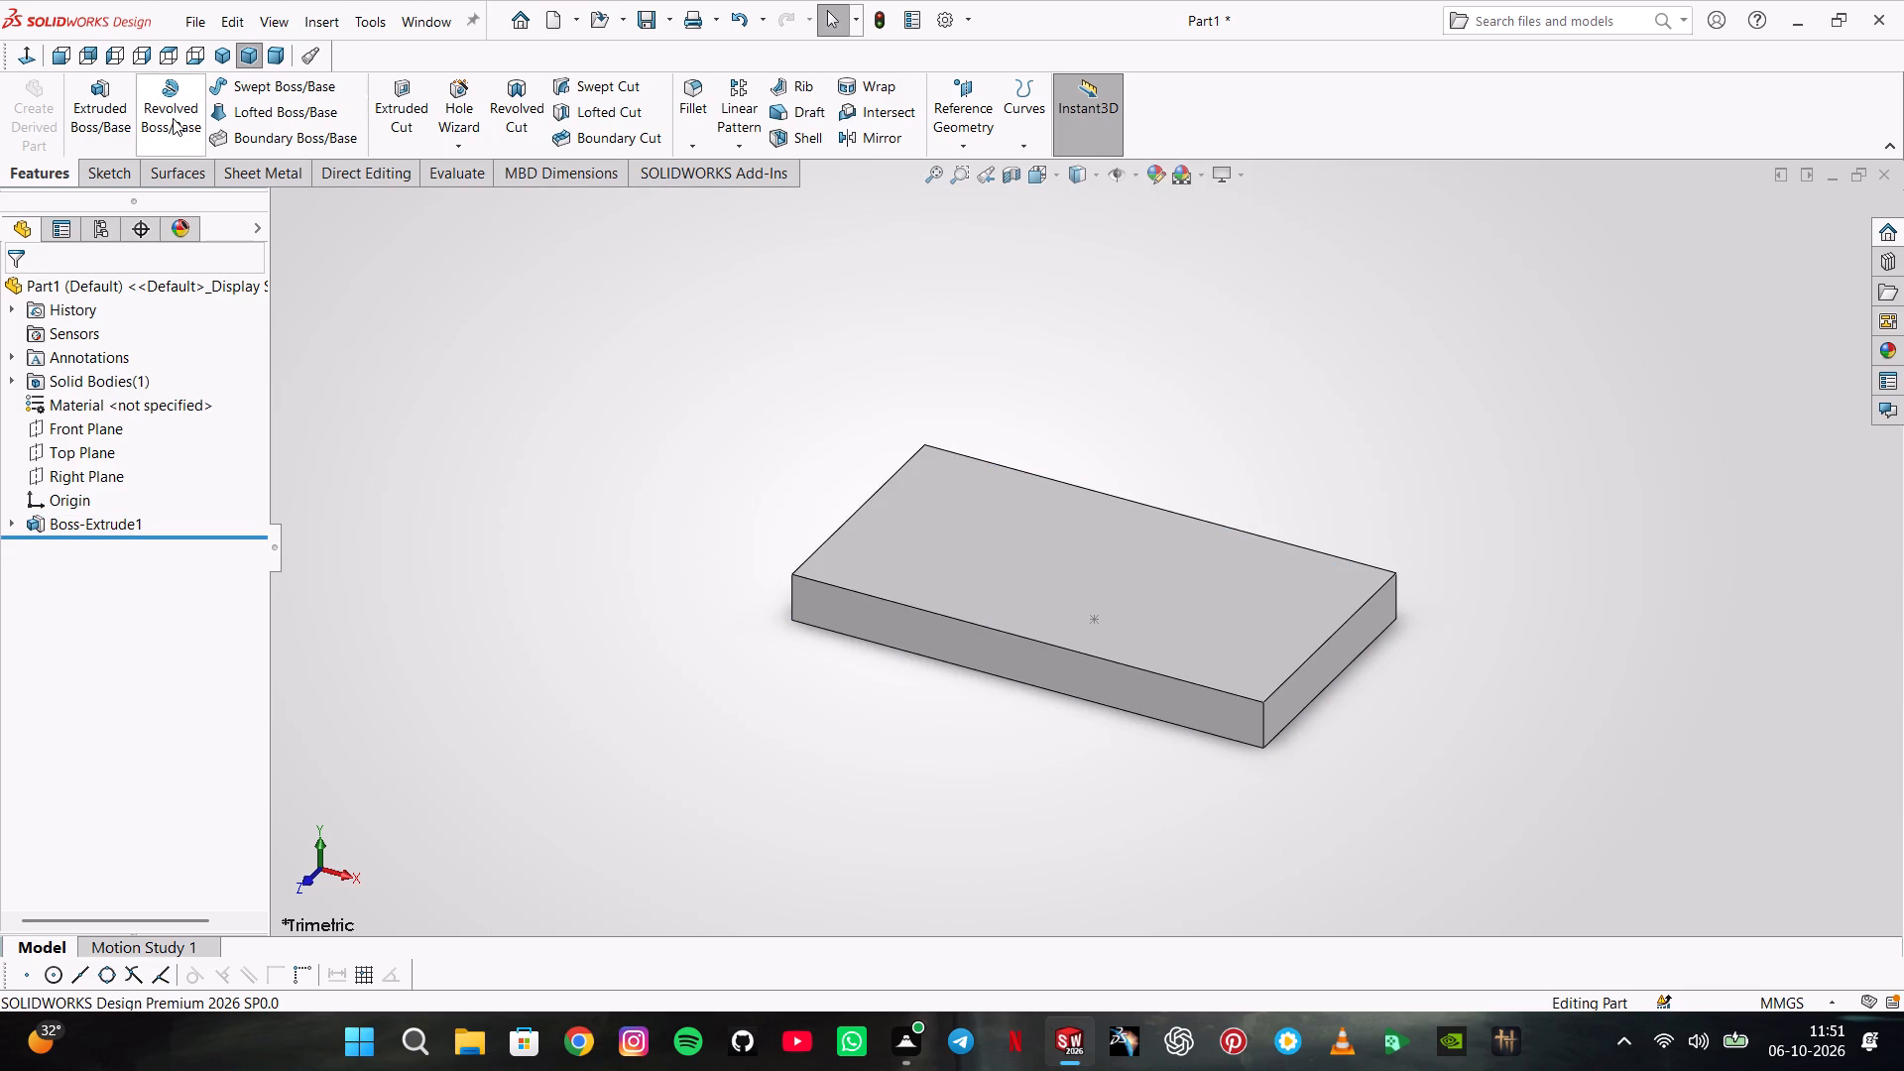
Start a constant size fillet and set its radius to 75 mm.
click(695, 84)
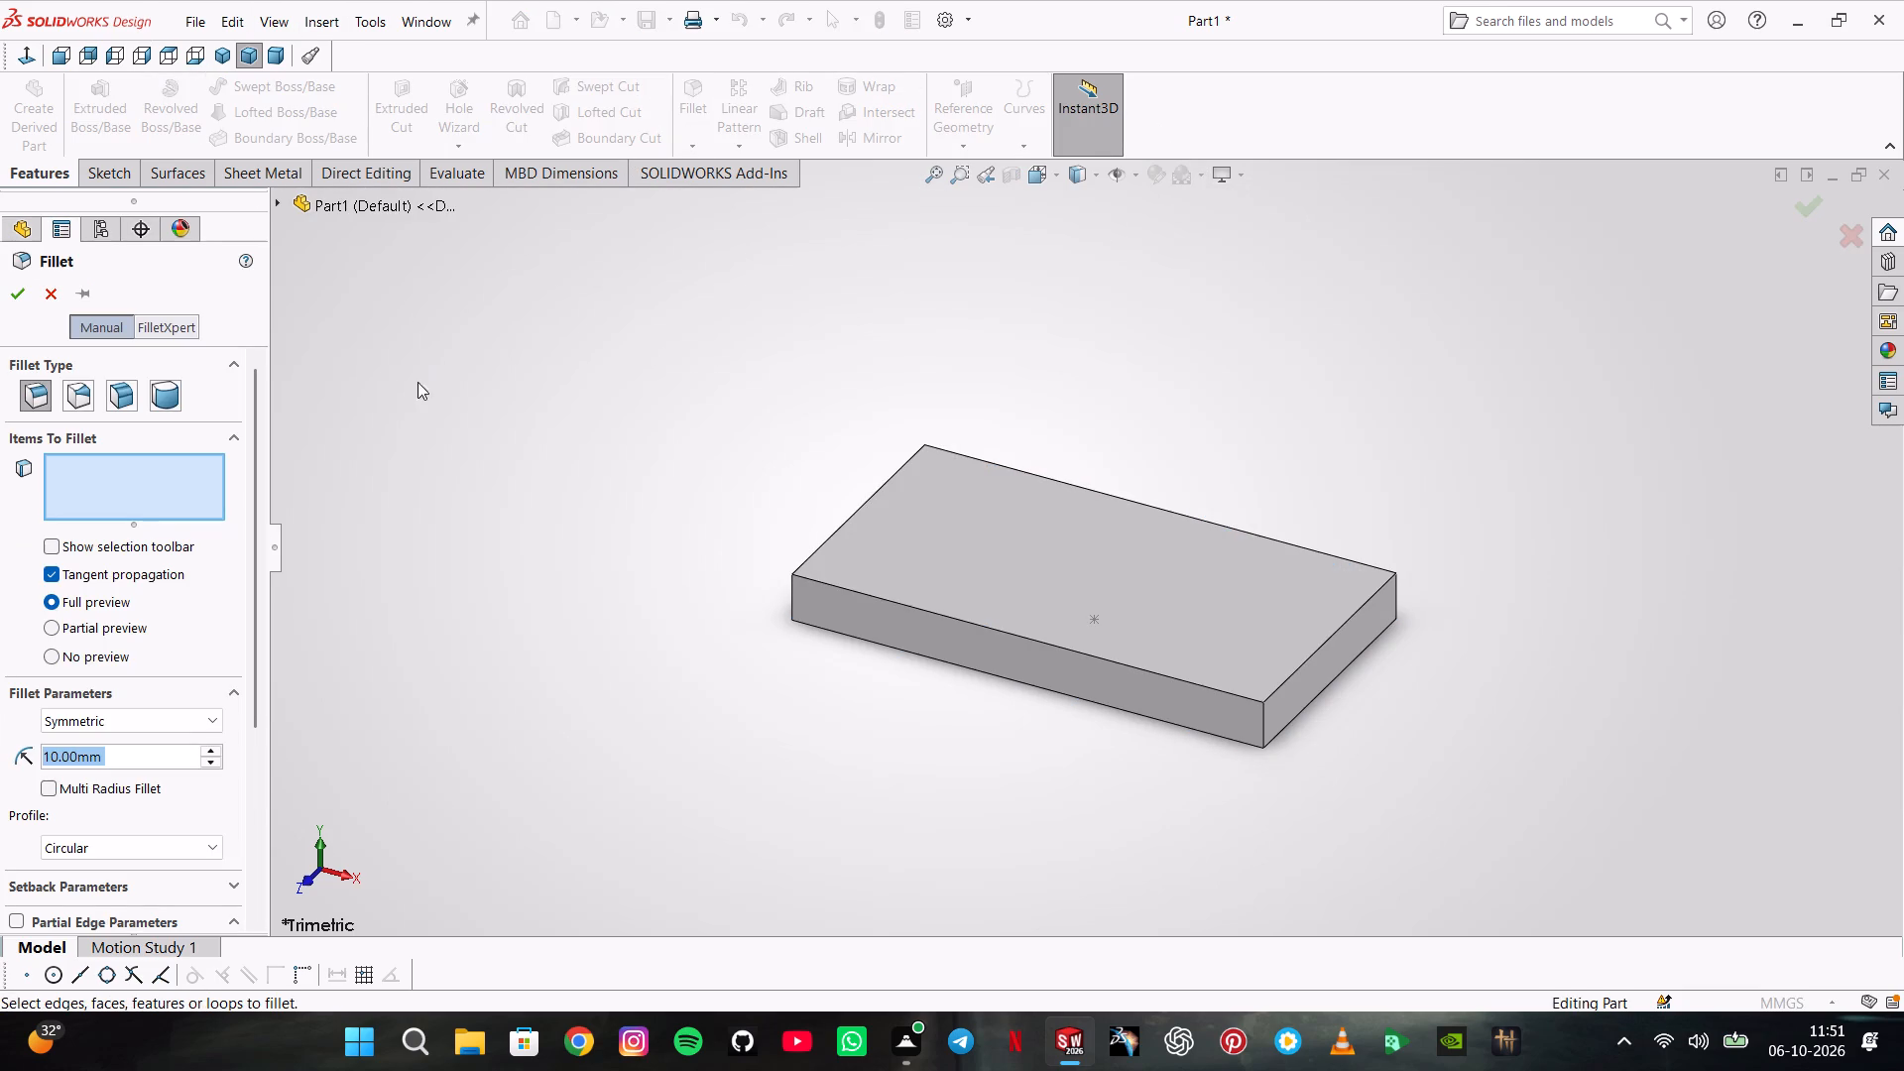
text(75)
key(Return)
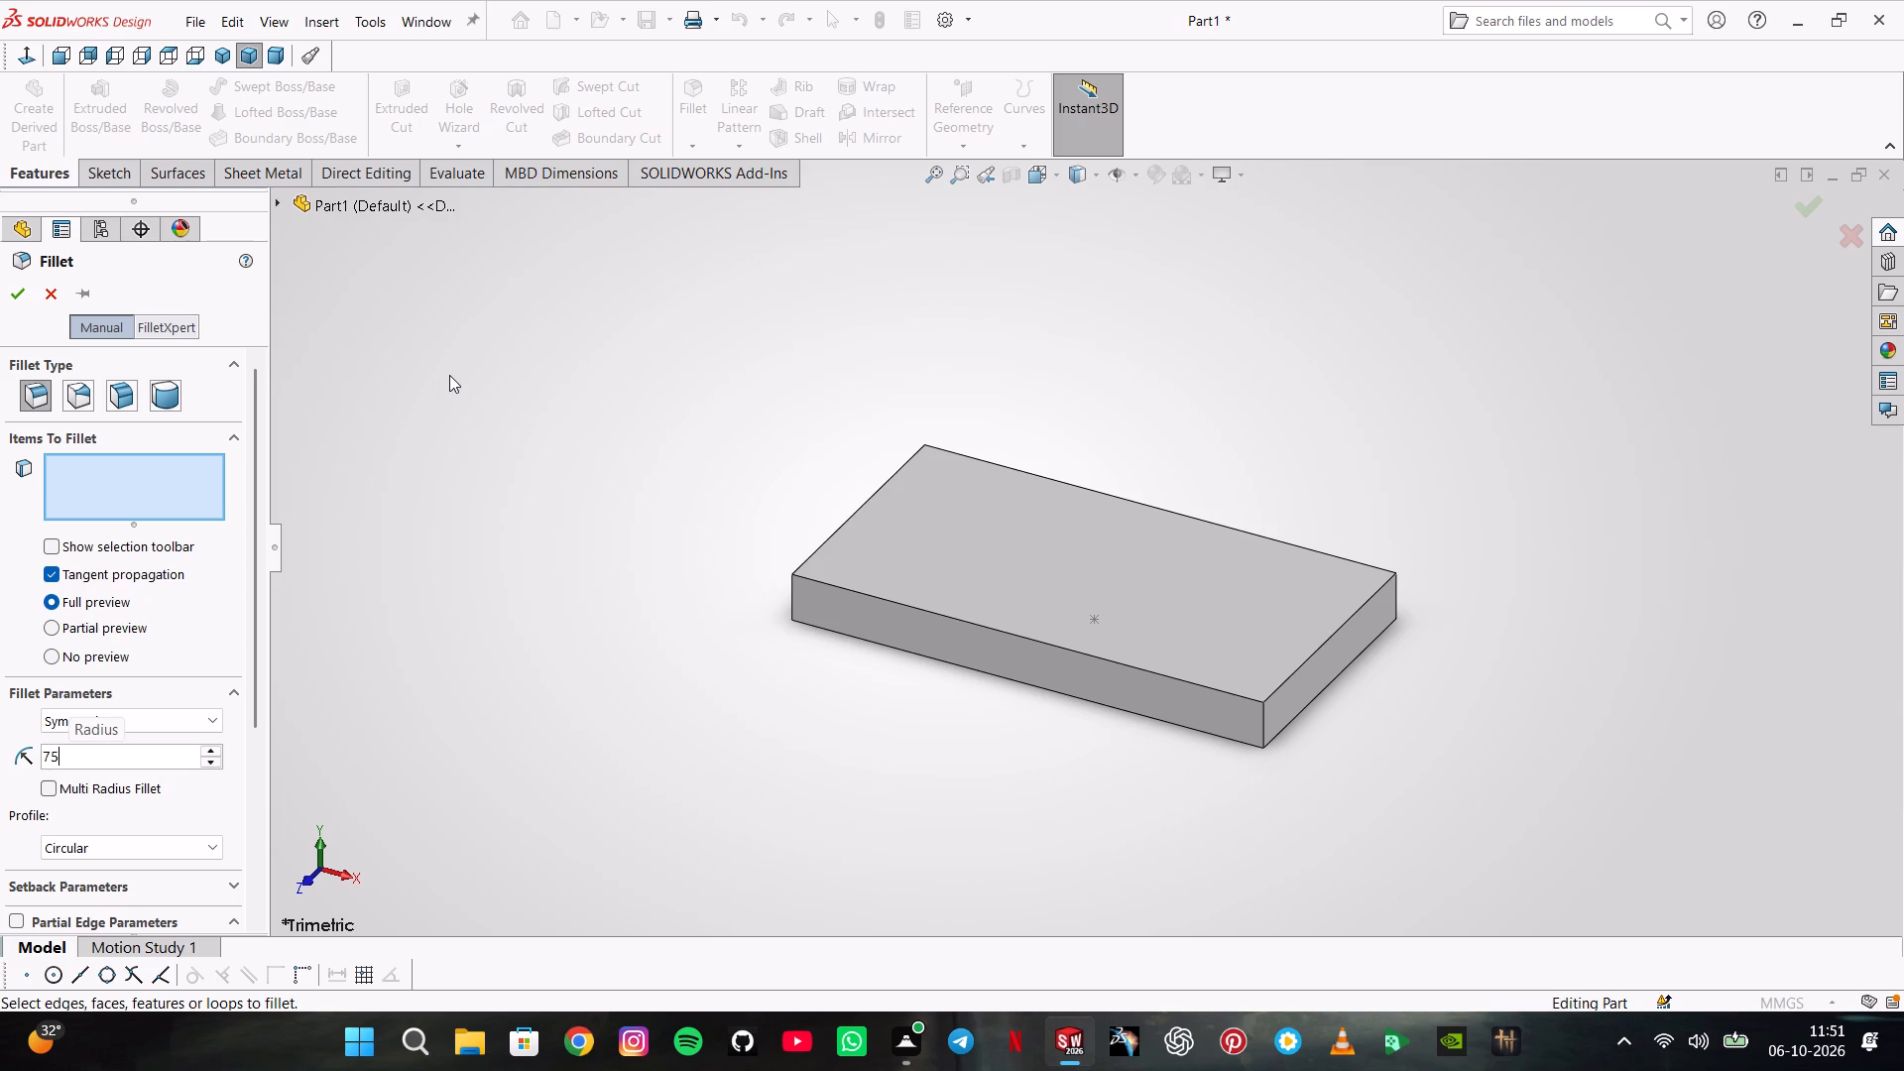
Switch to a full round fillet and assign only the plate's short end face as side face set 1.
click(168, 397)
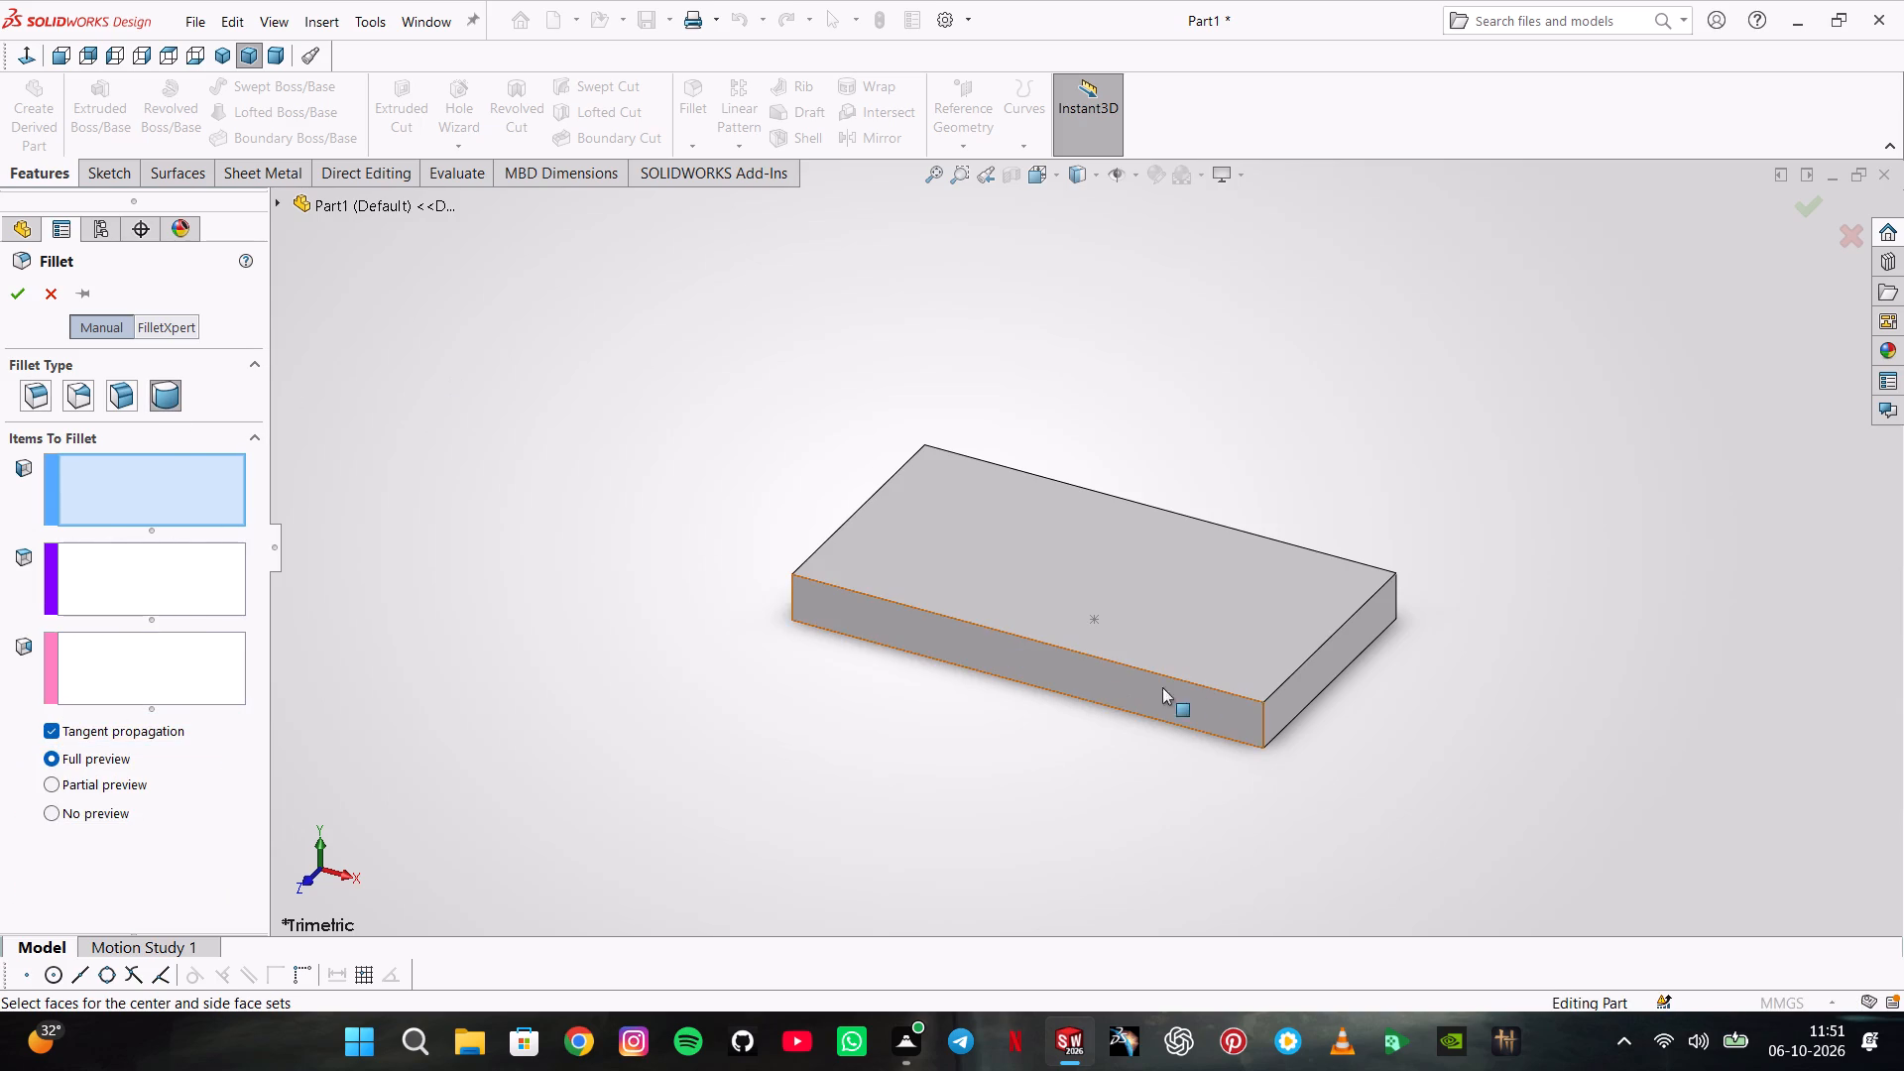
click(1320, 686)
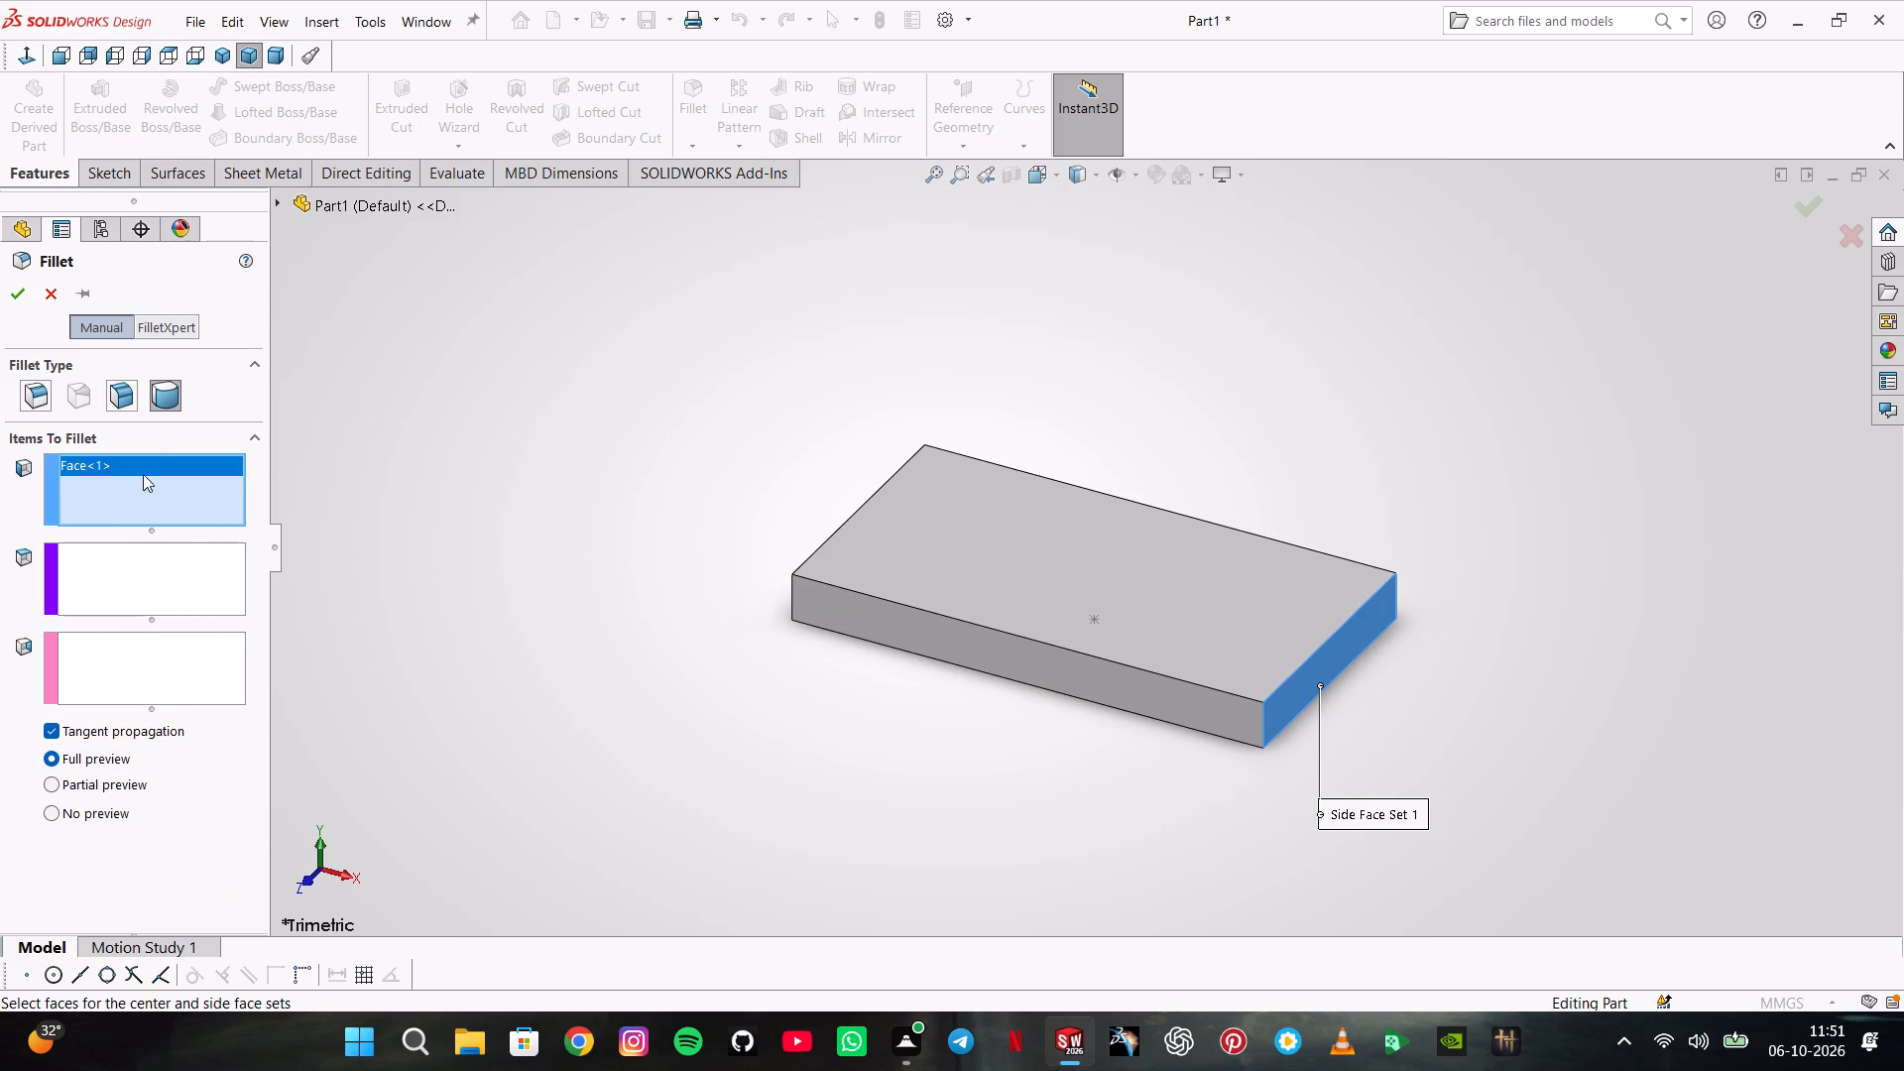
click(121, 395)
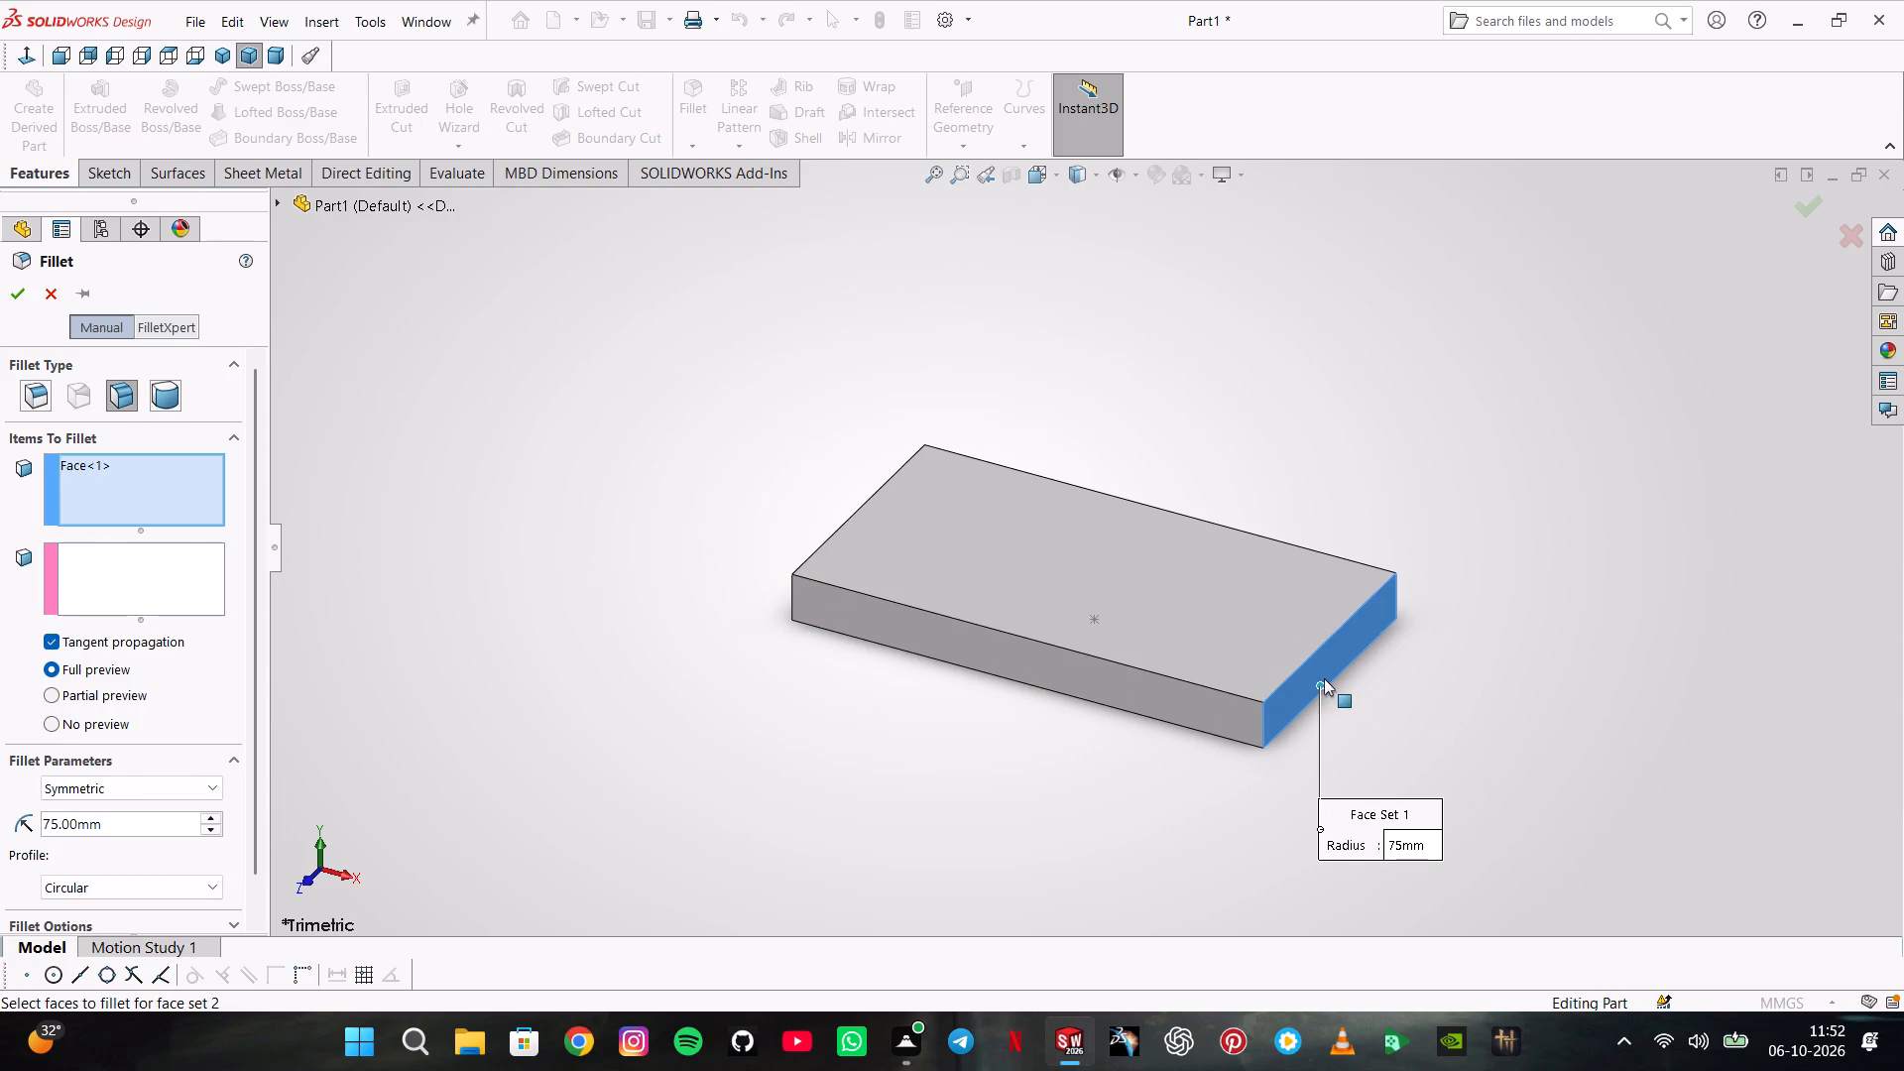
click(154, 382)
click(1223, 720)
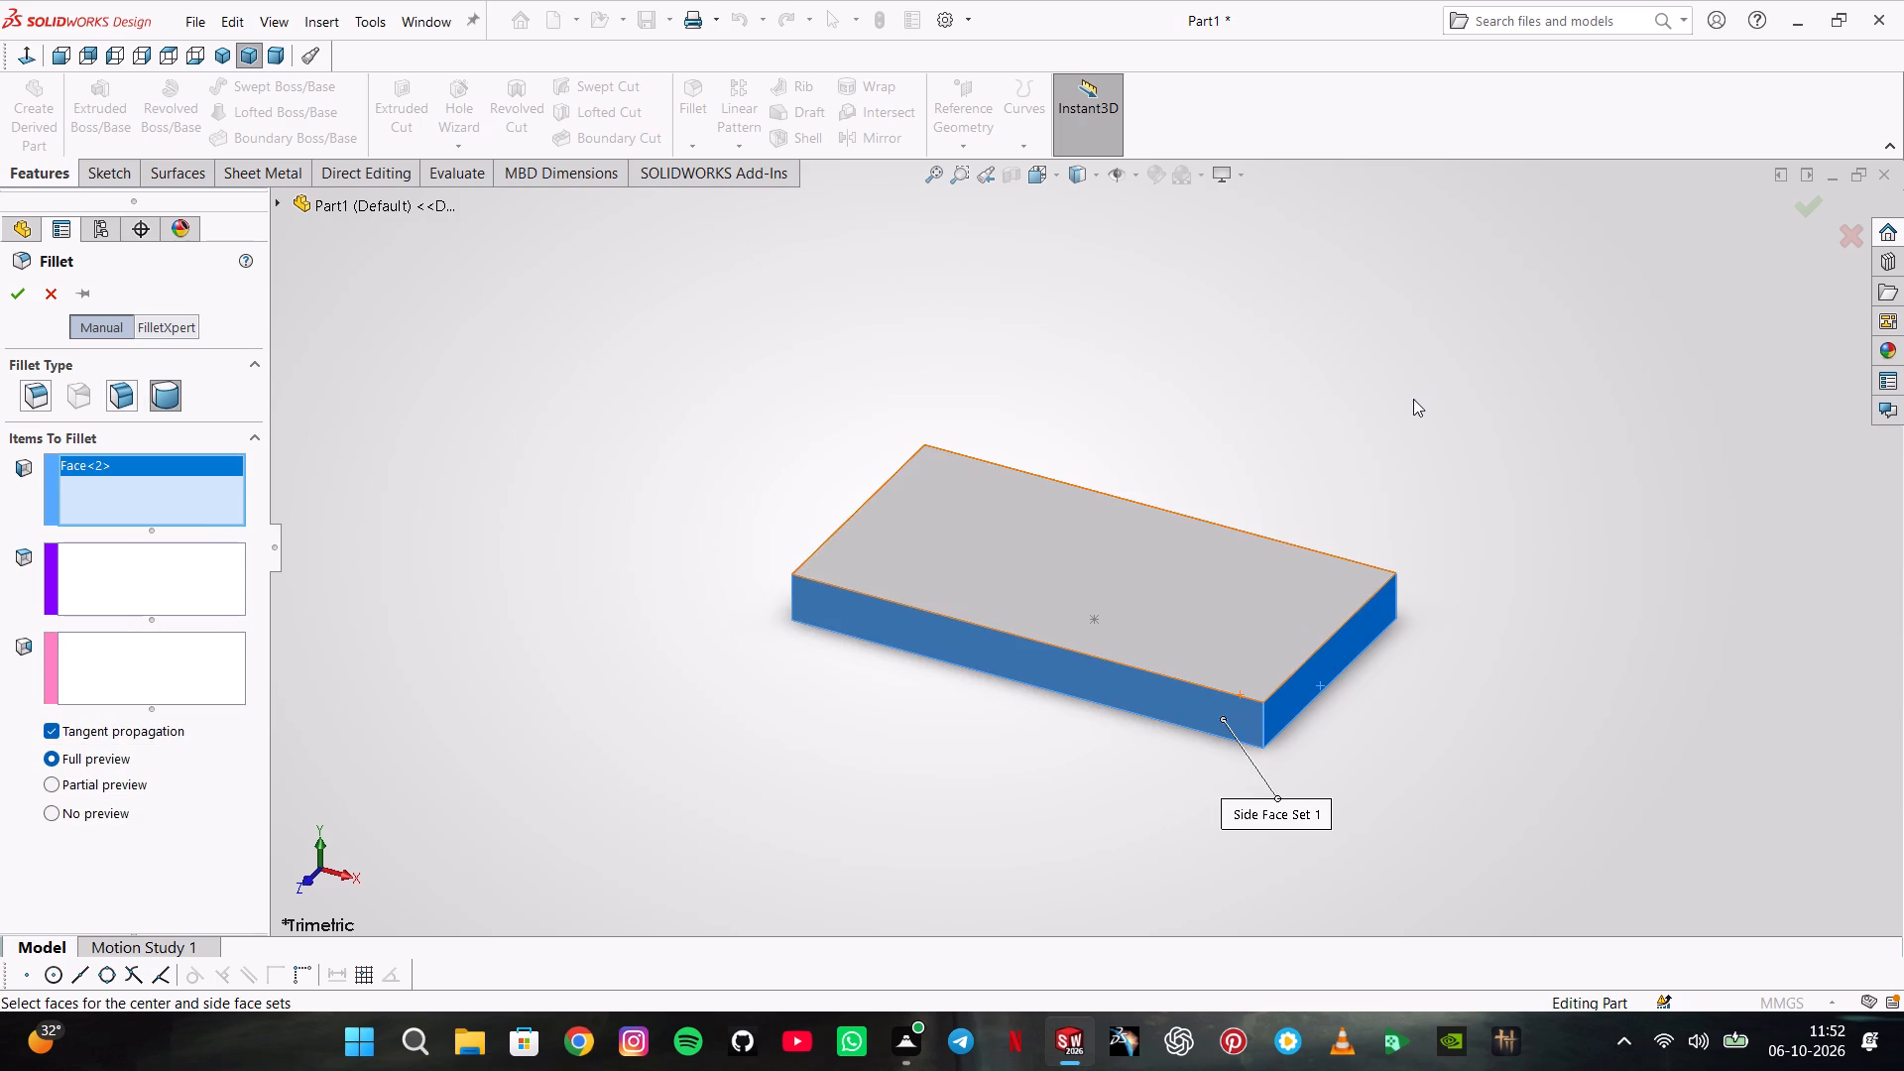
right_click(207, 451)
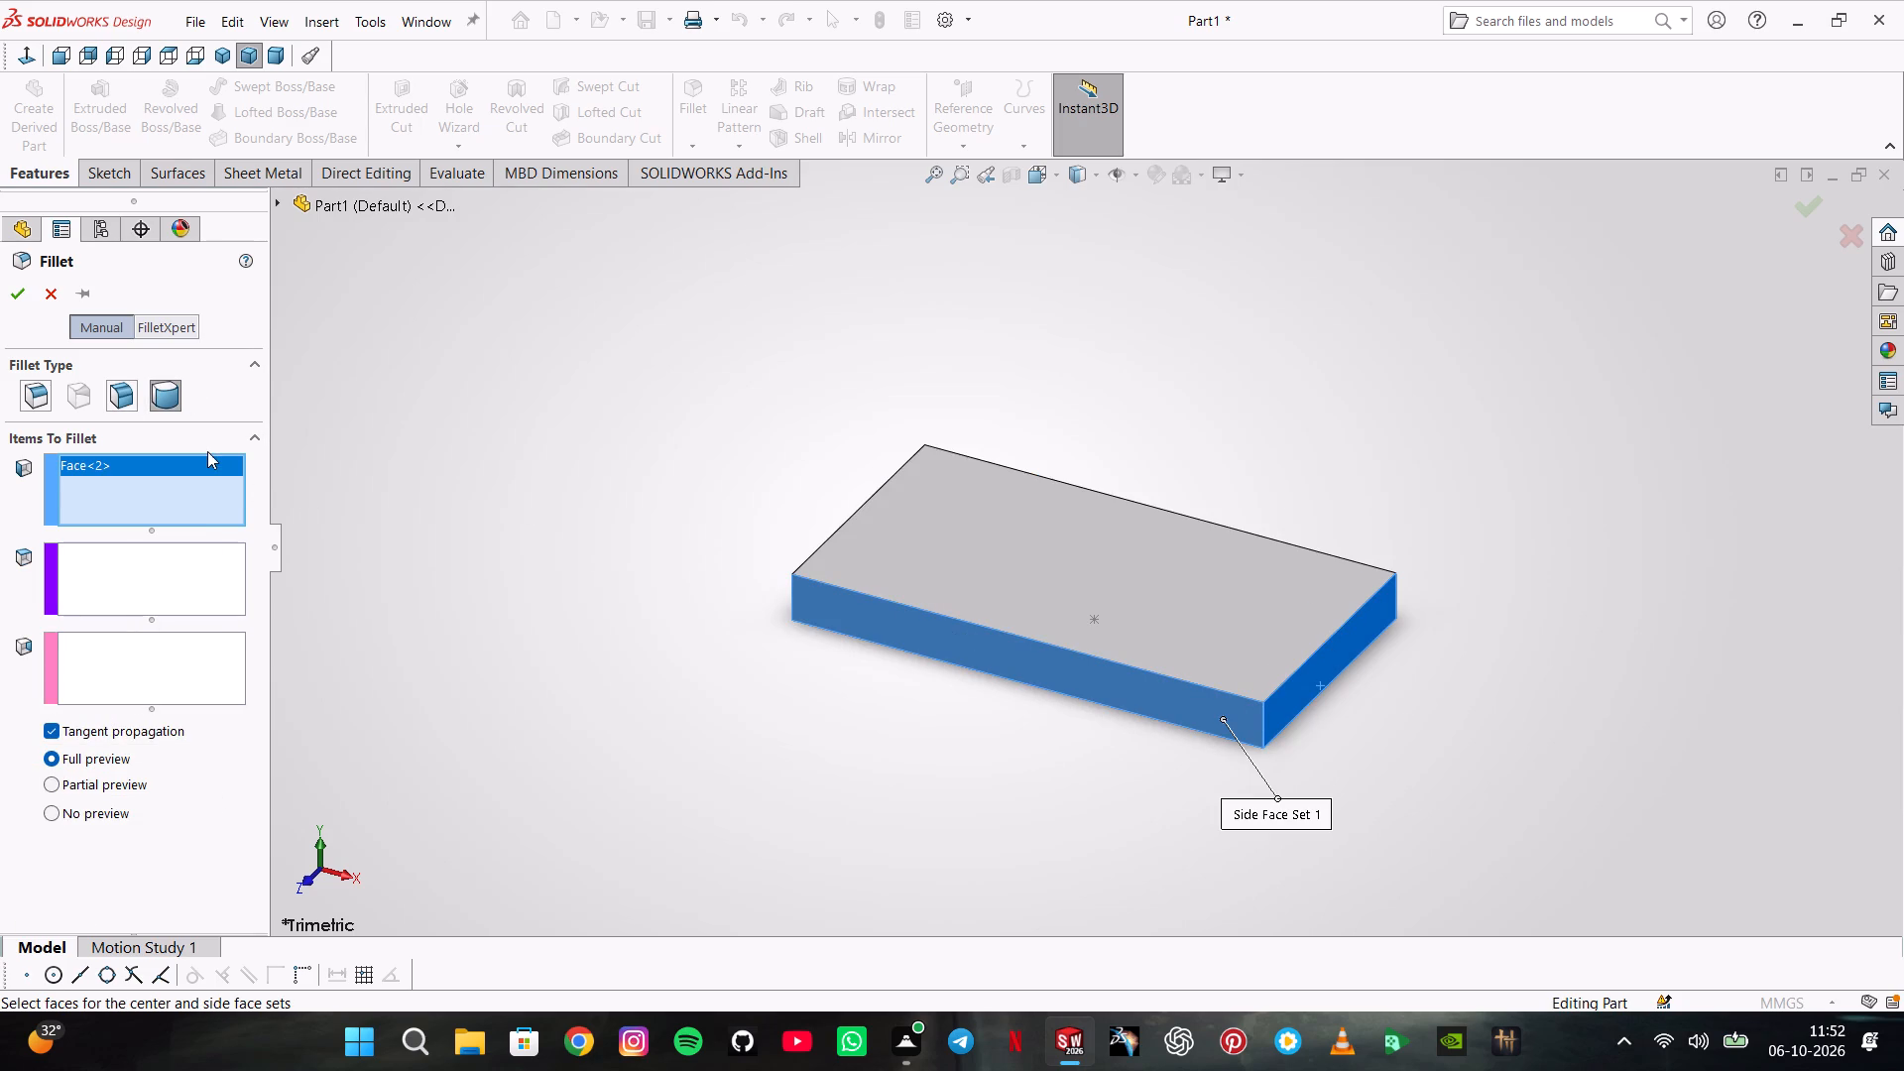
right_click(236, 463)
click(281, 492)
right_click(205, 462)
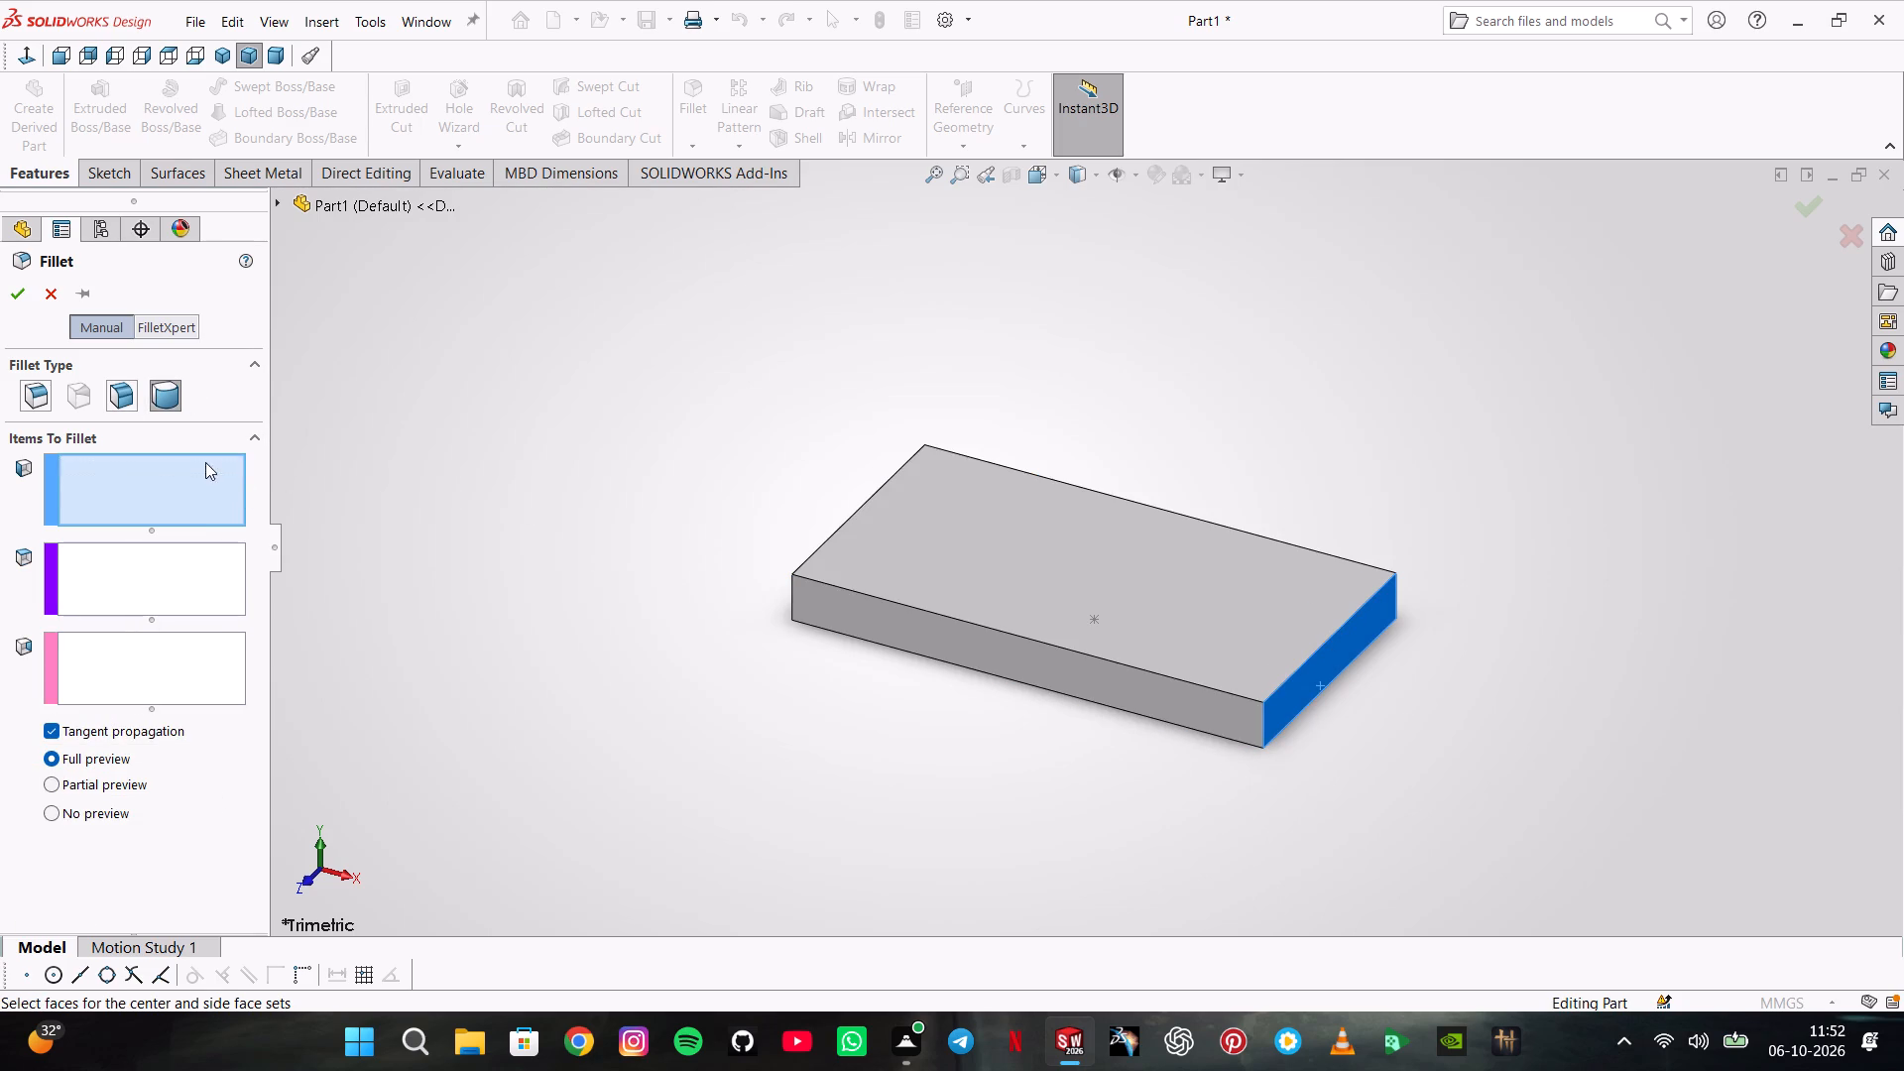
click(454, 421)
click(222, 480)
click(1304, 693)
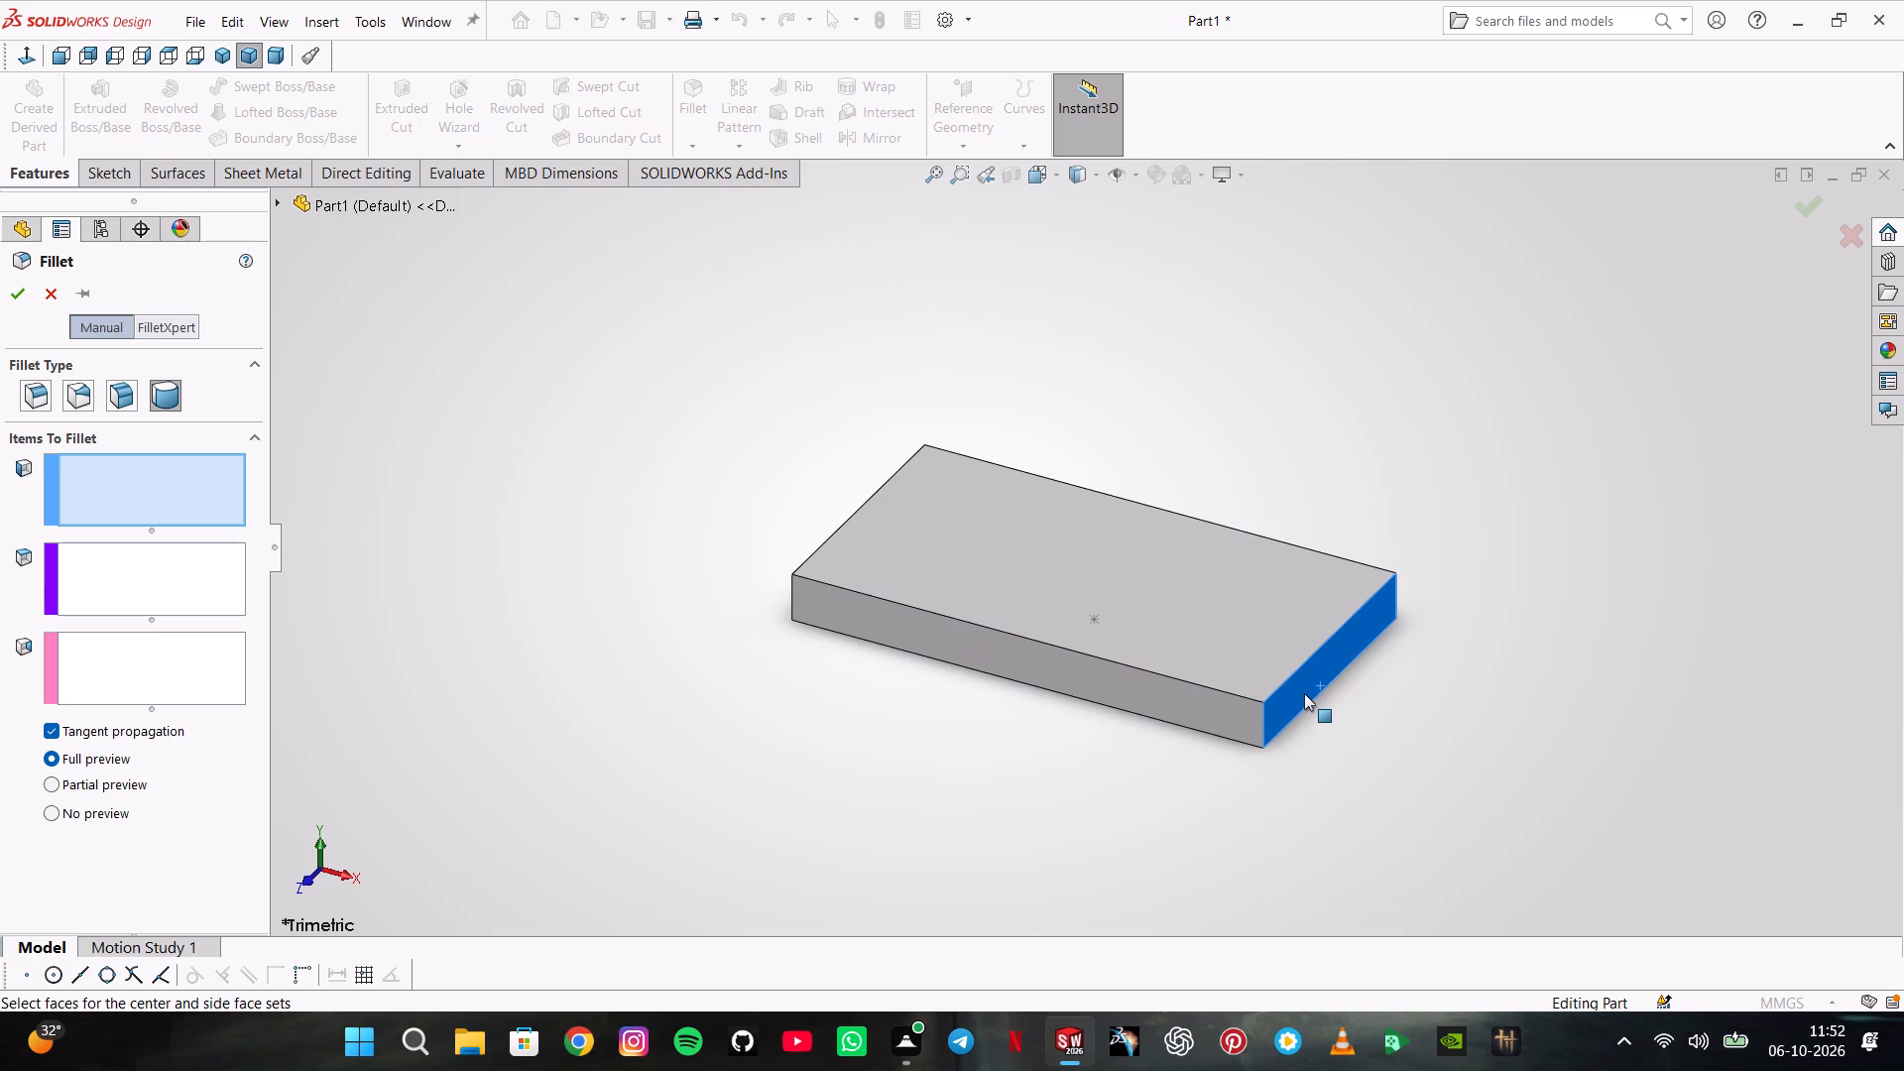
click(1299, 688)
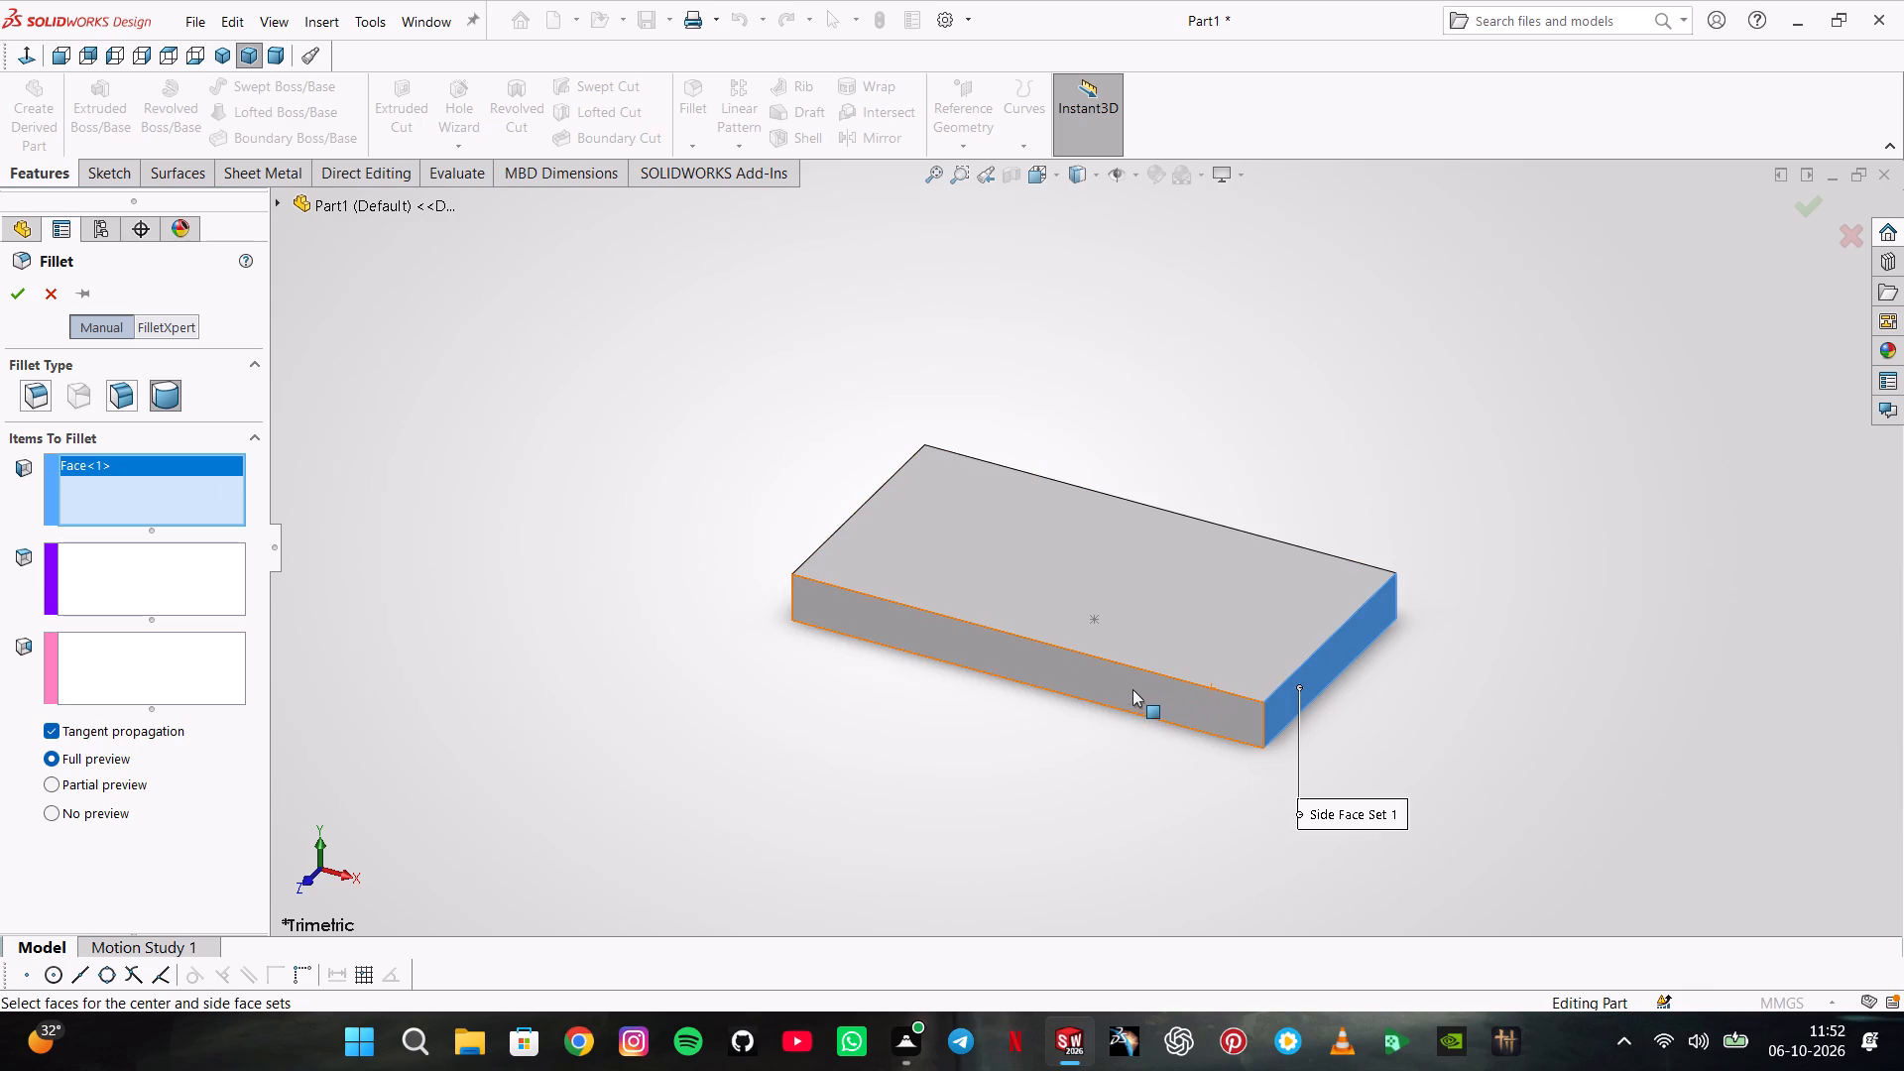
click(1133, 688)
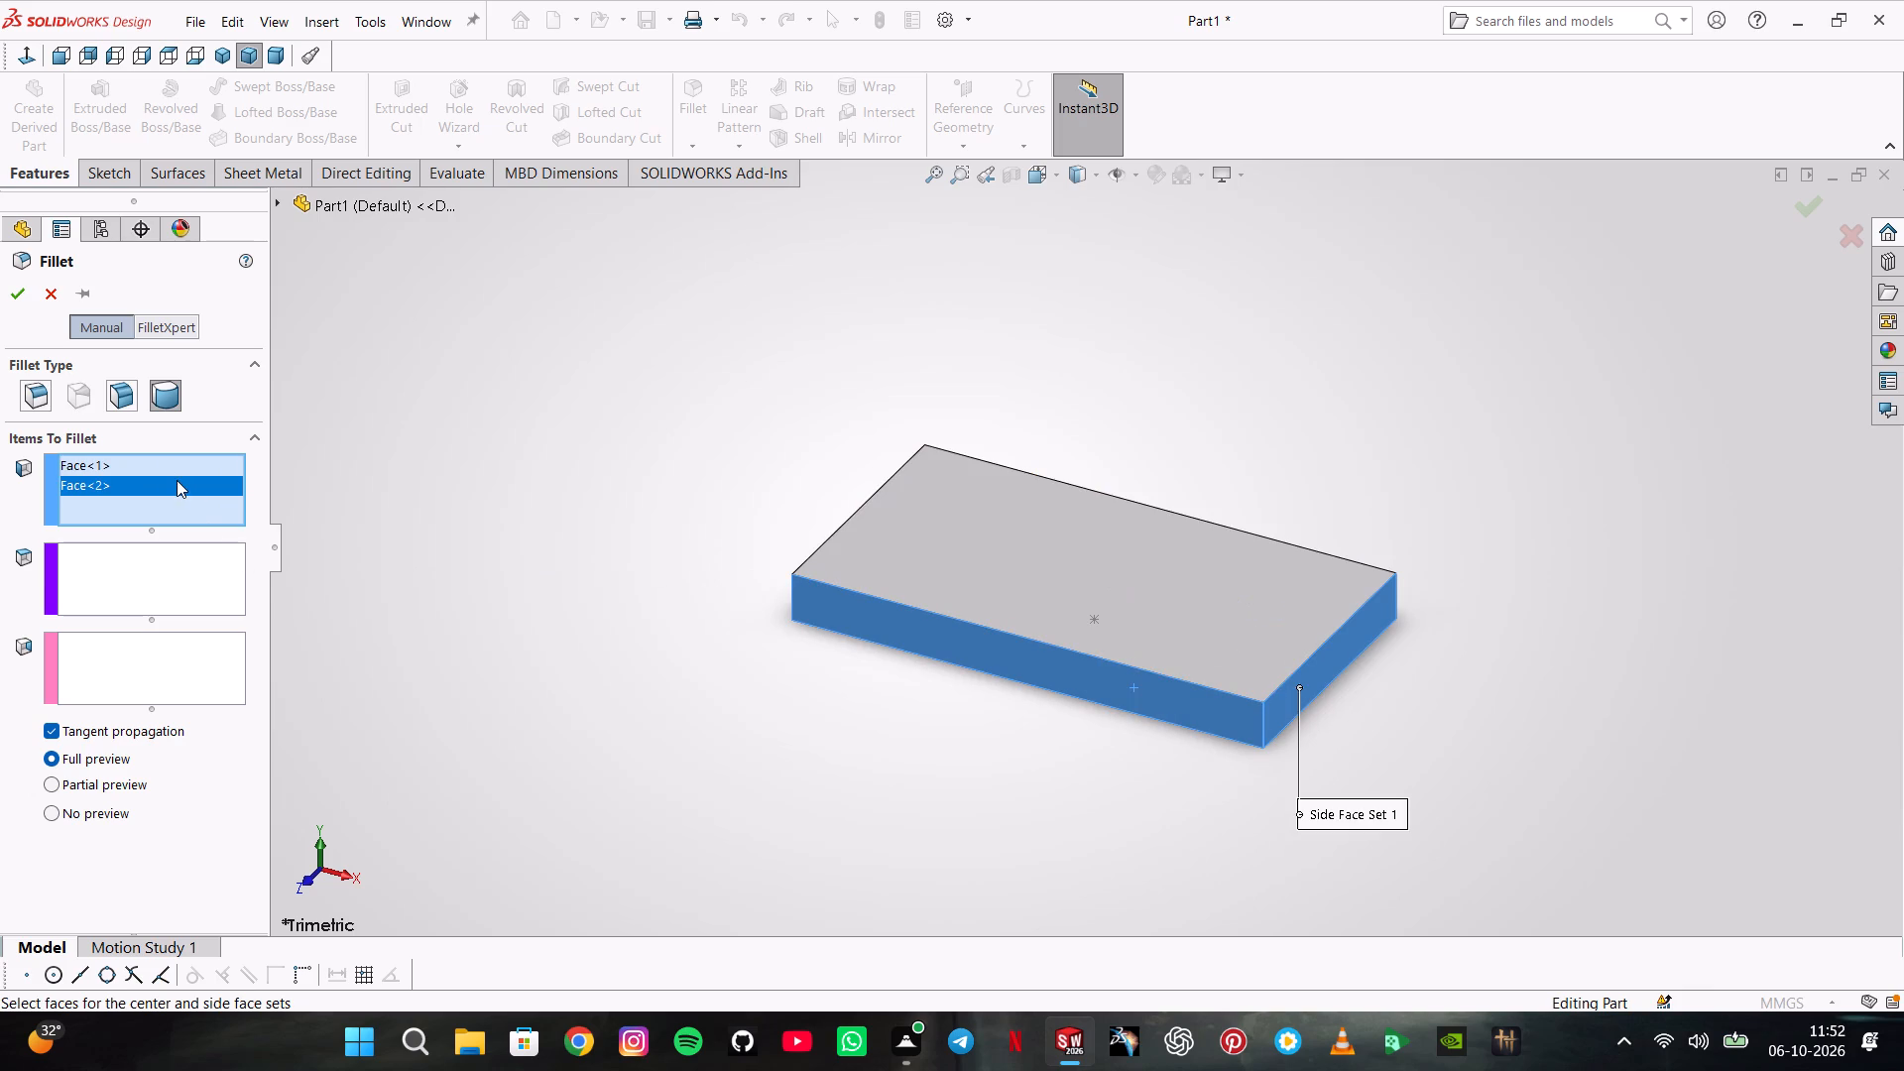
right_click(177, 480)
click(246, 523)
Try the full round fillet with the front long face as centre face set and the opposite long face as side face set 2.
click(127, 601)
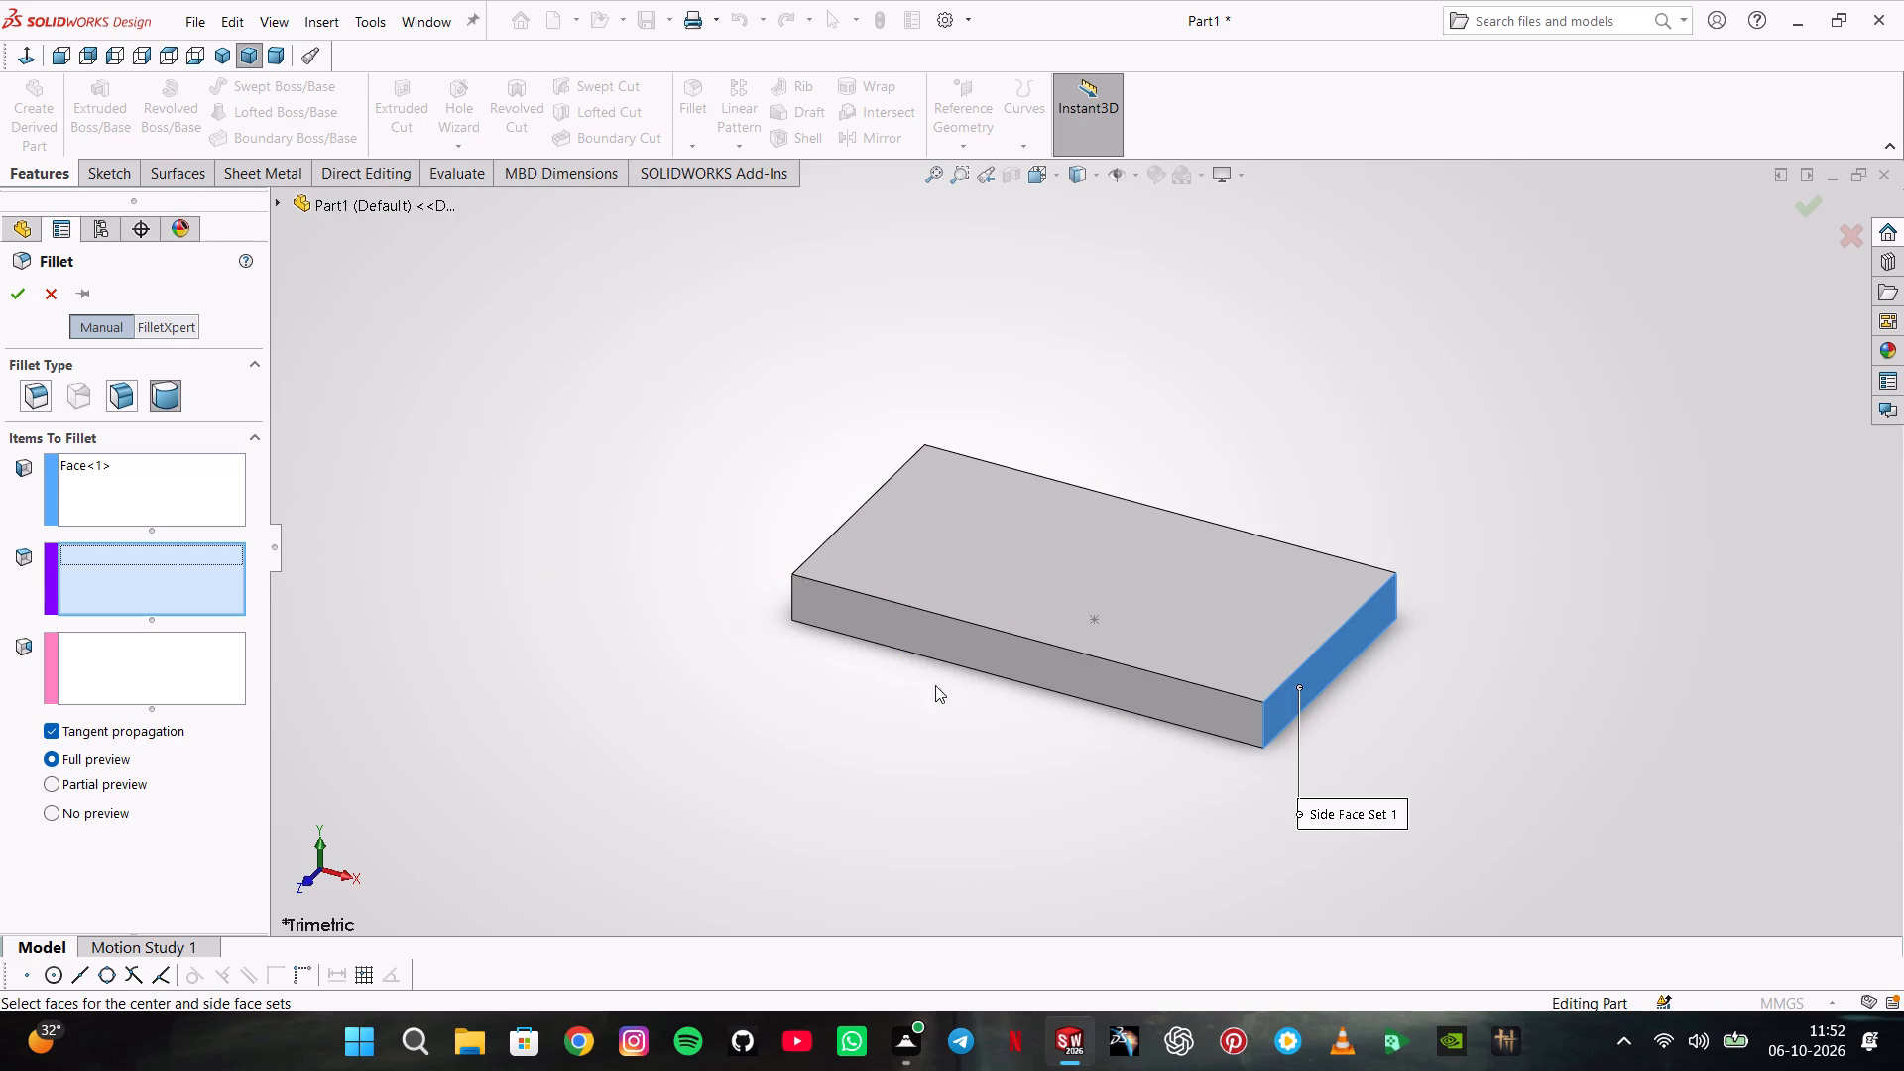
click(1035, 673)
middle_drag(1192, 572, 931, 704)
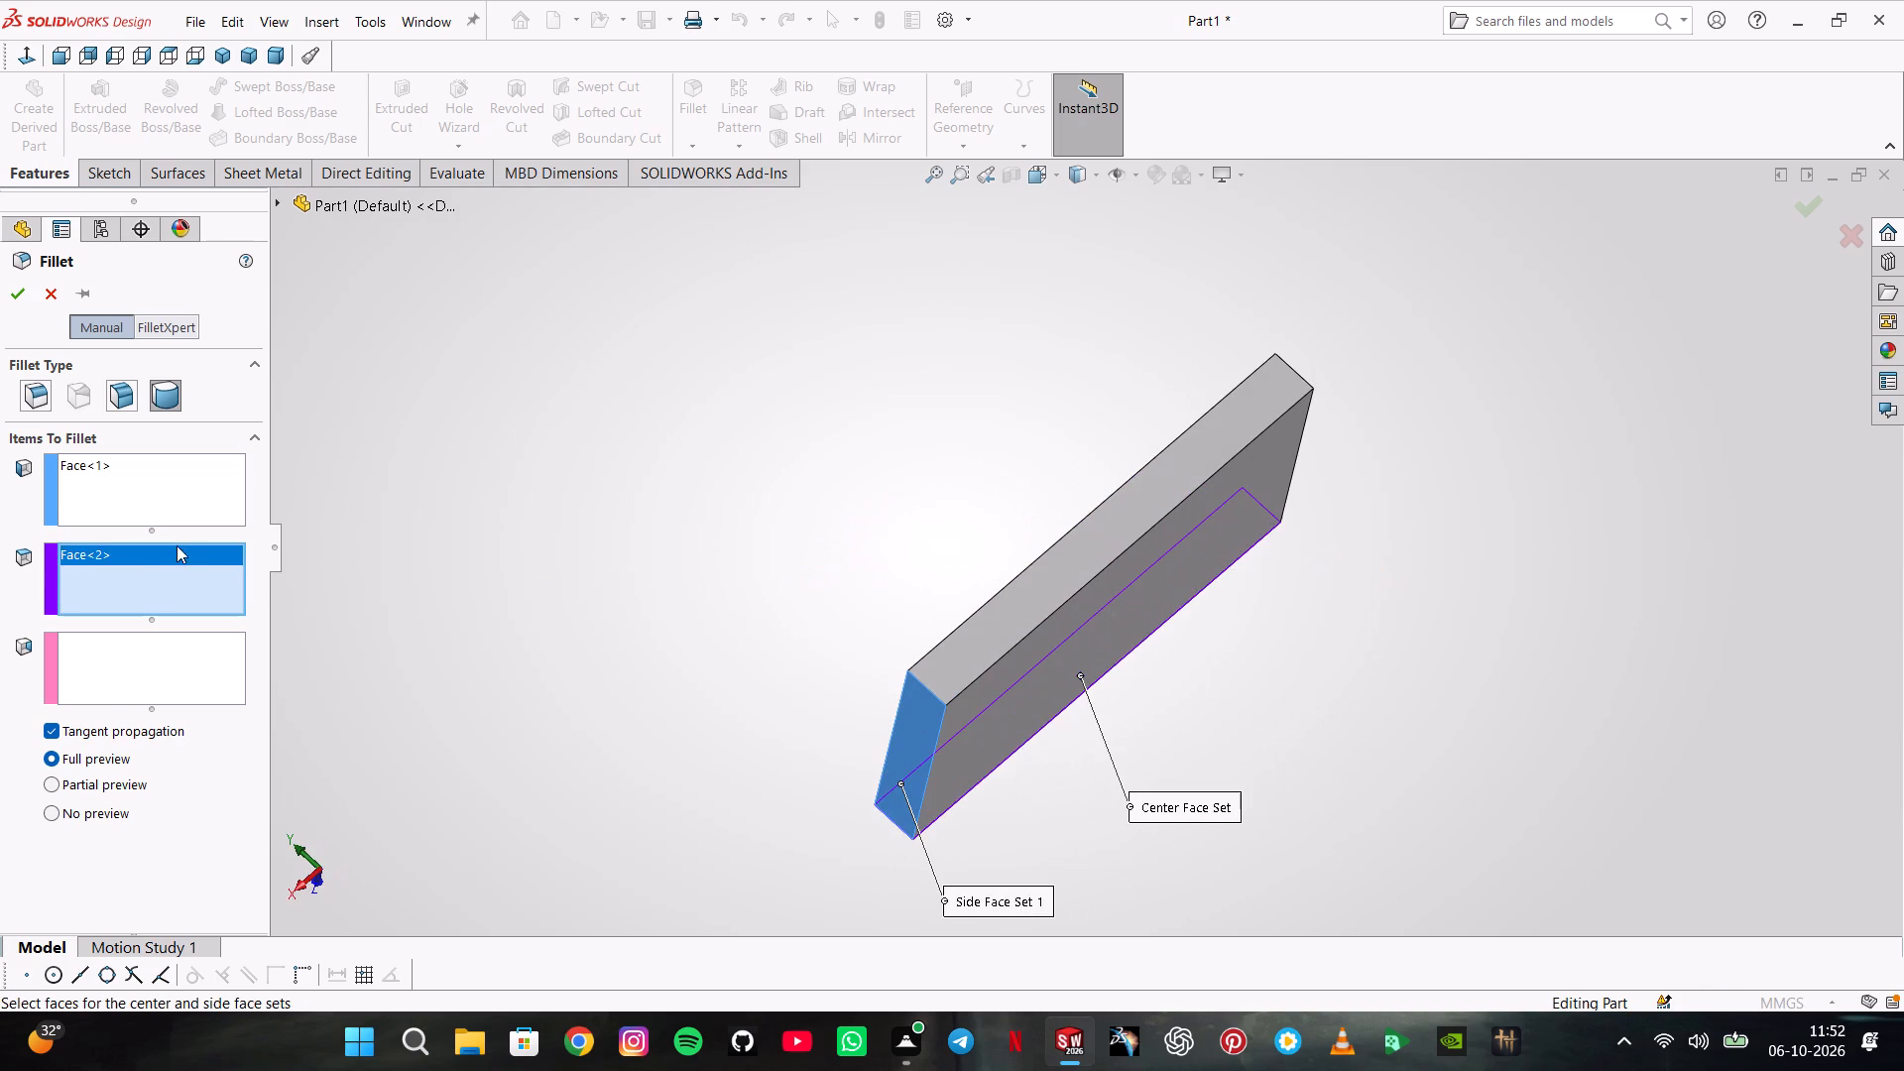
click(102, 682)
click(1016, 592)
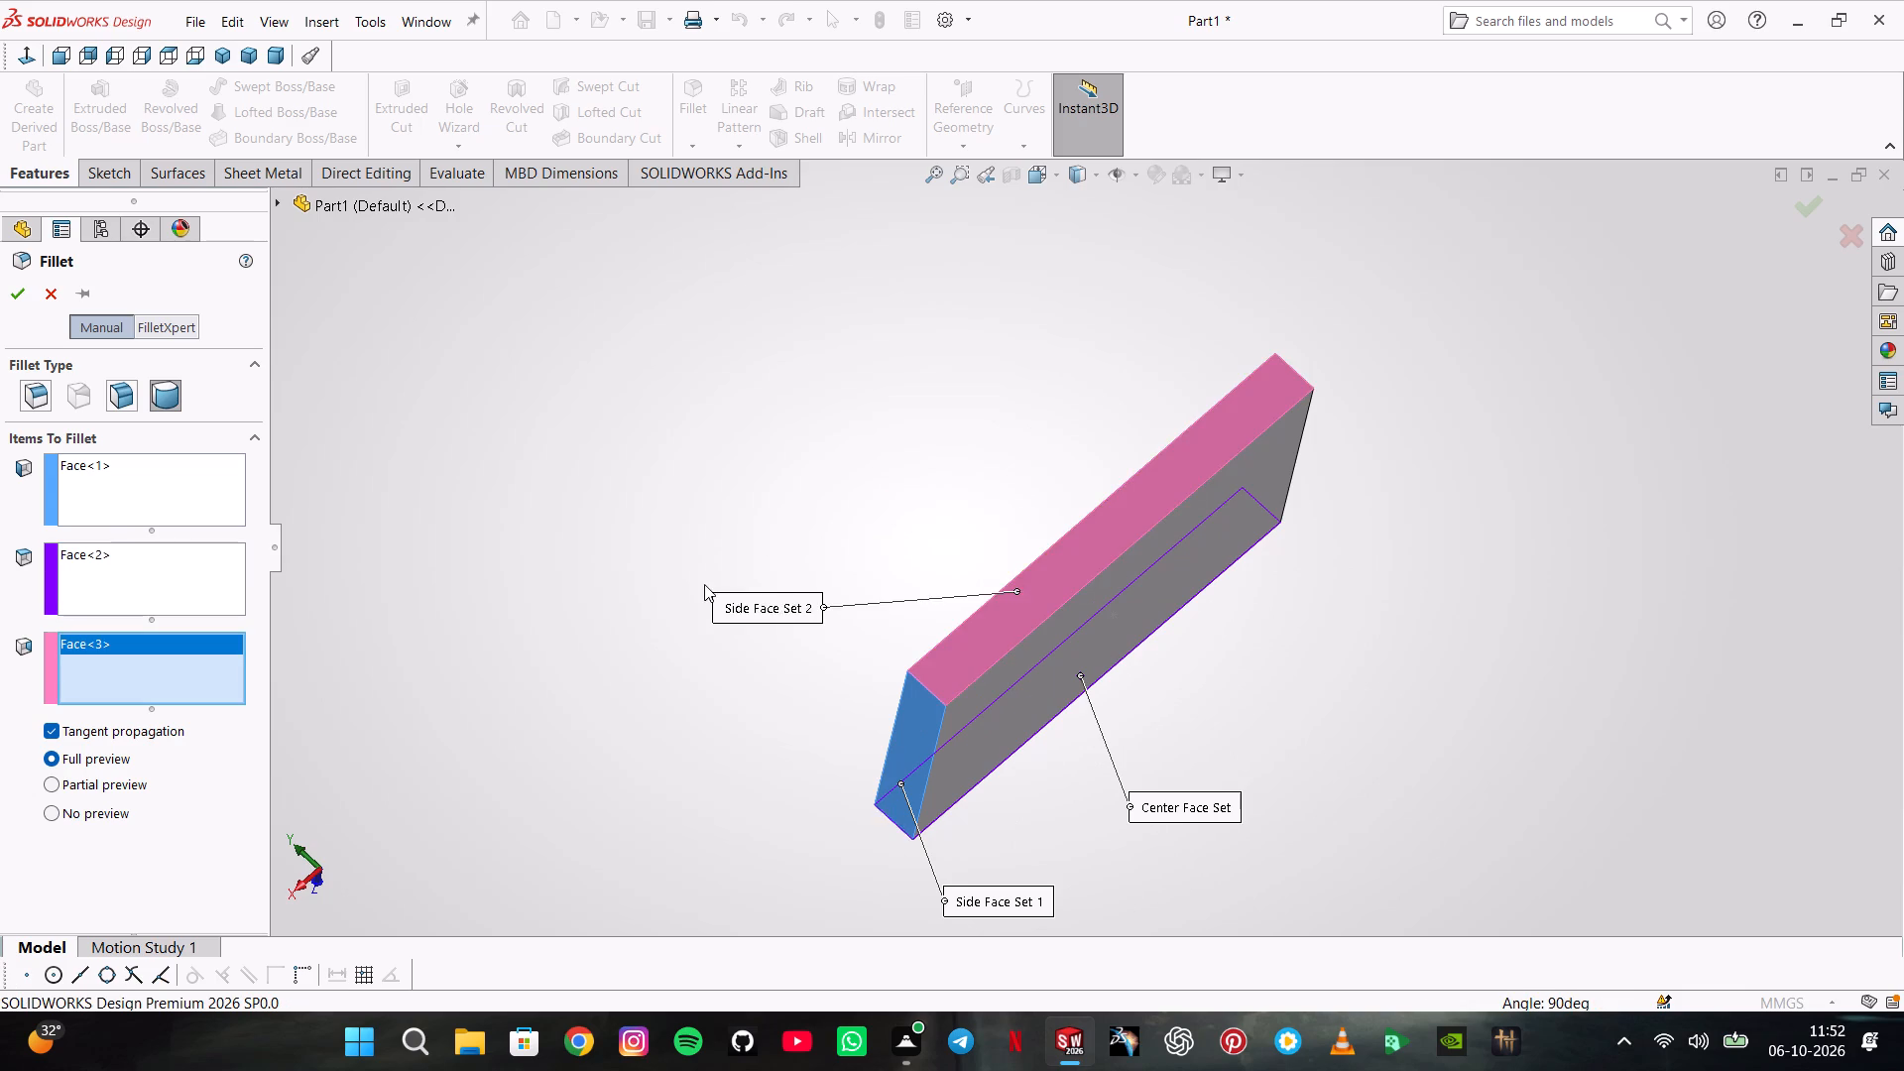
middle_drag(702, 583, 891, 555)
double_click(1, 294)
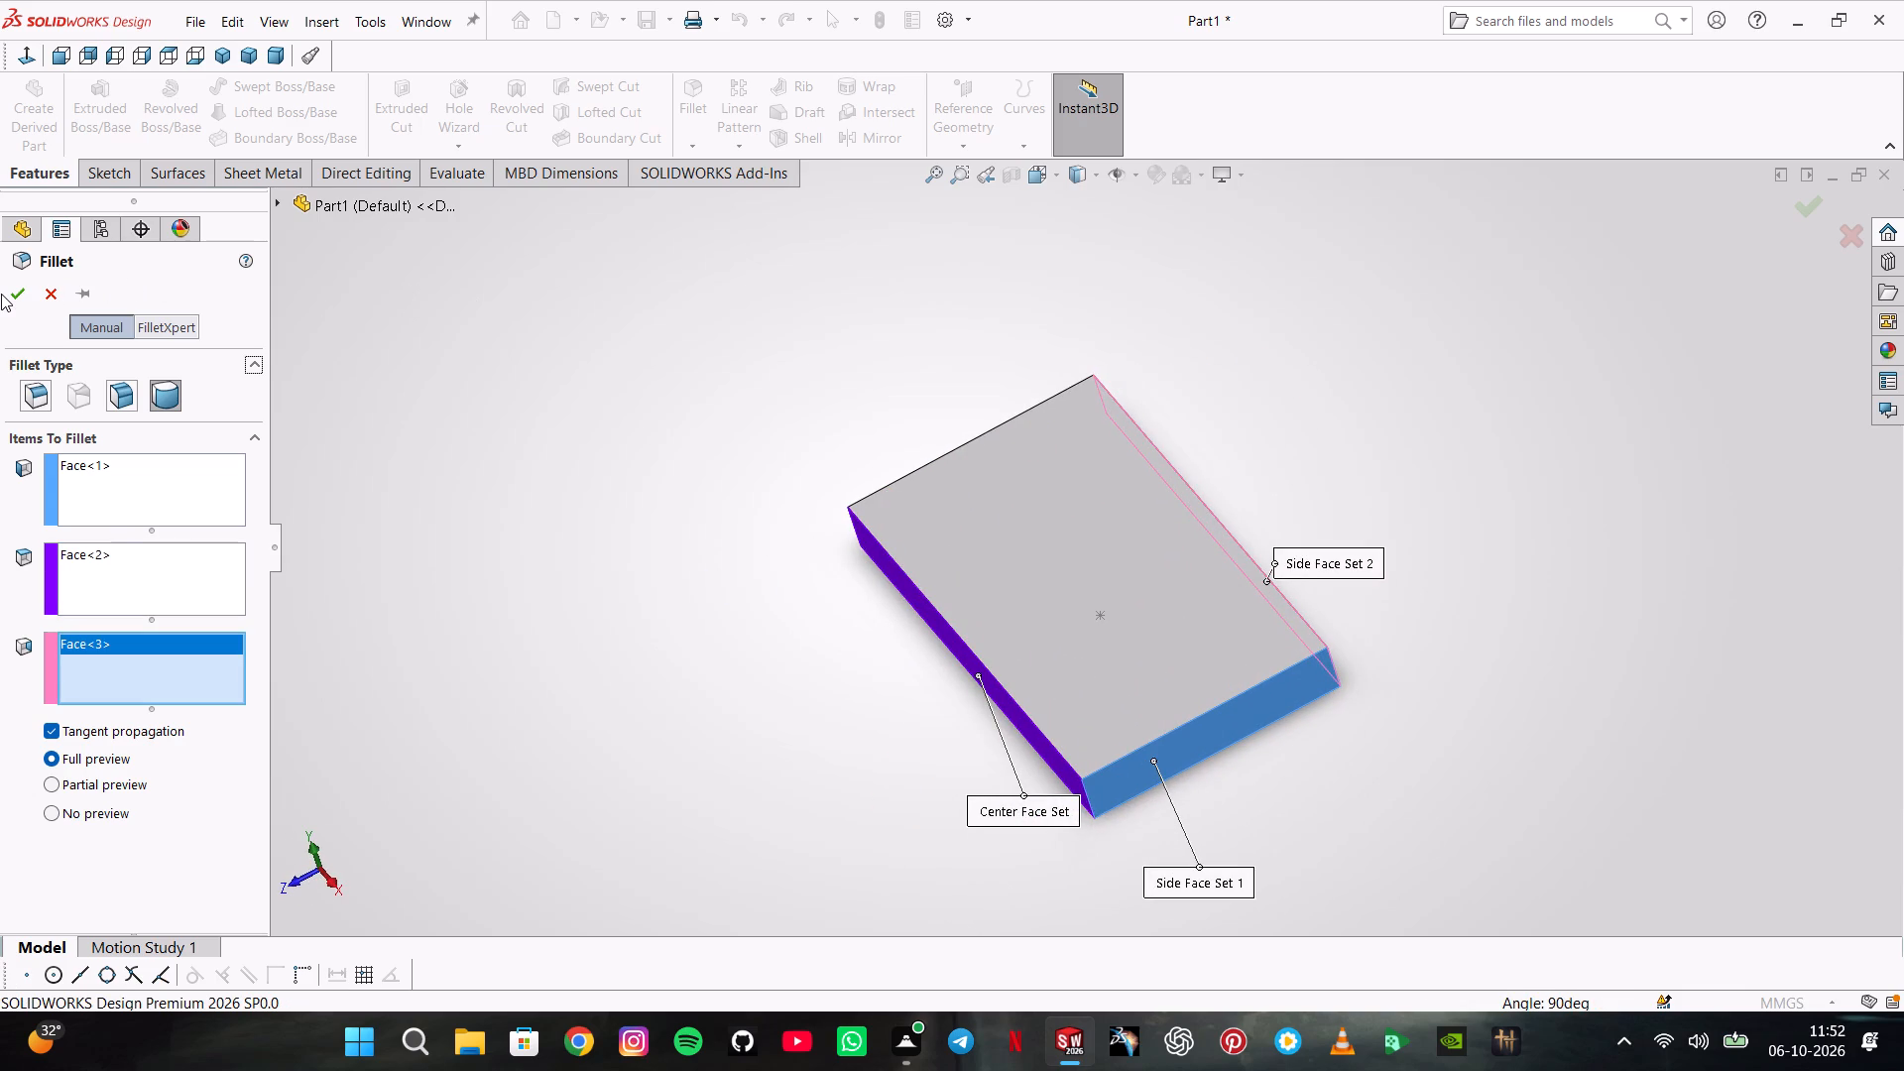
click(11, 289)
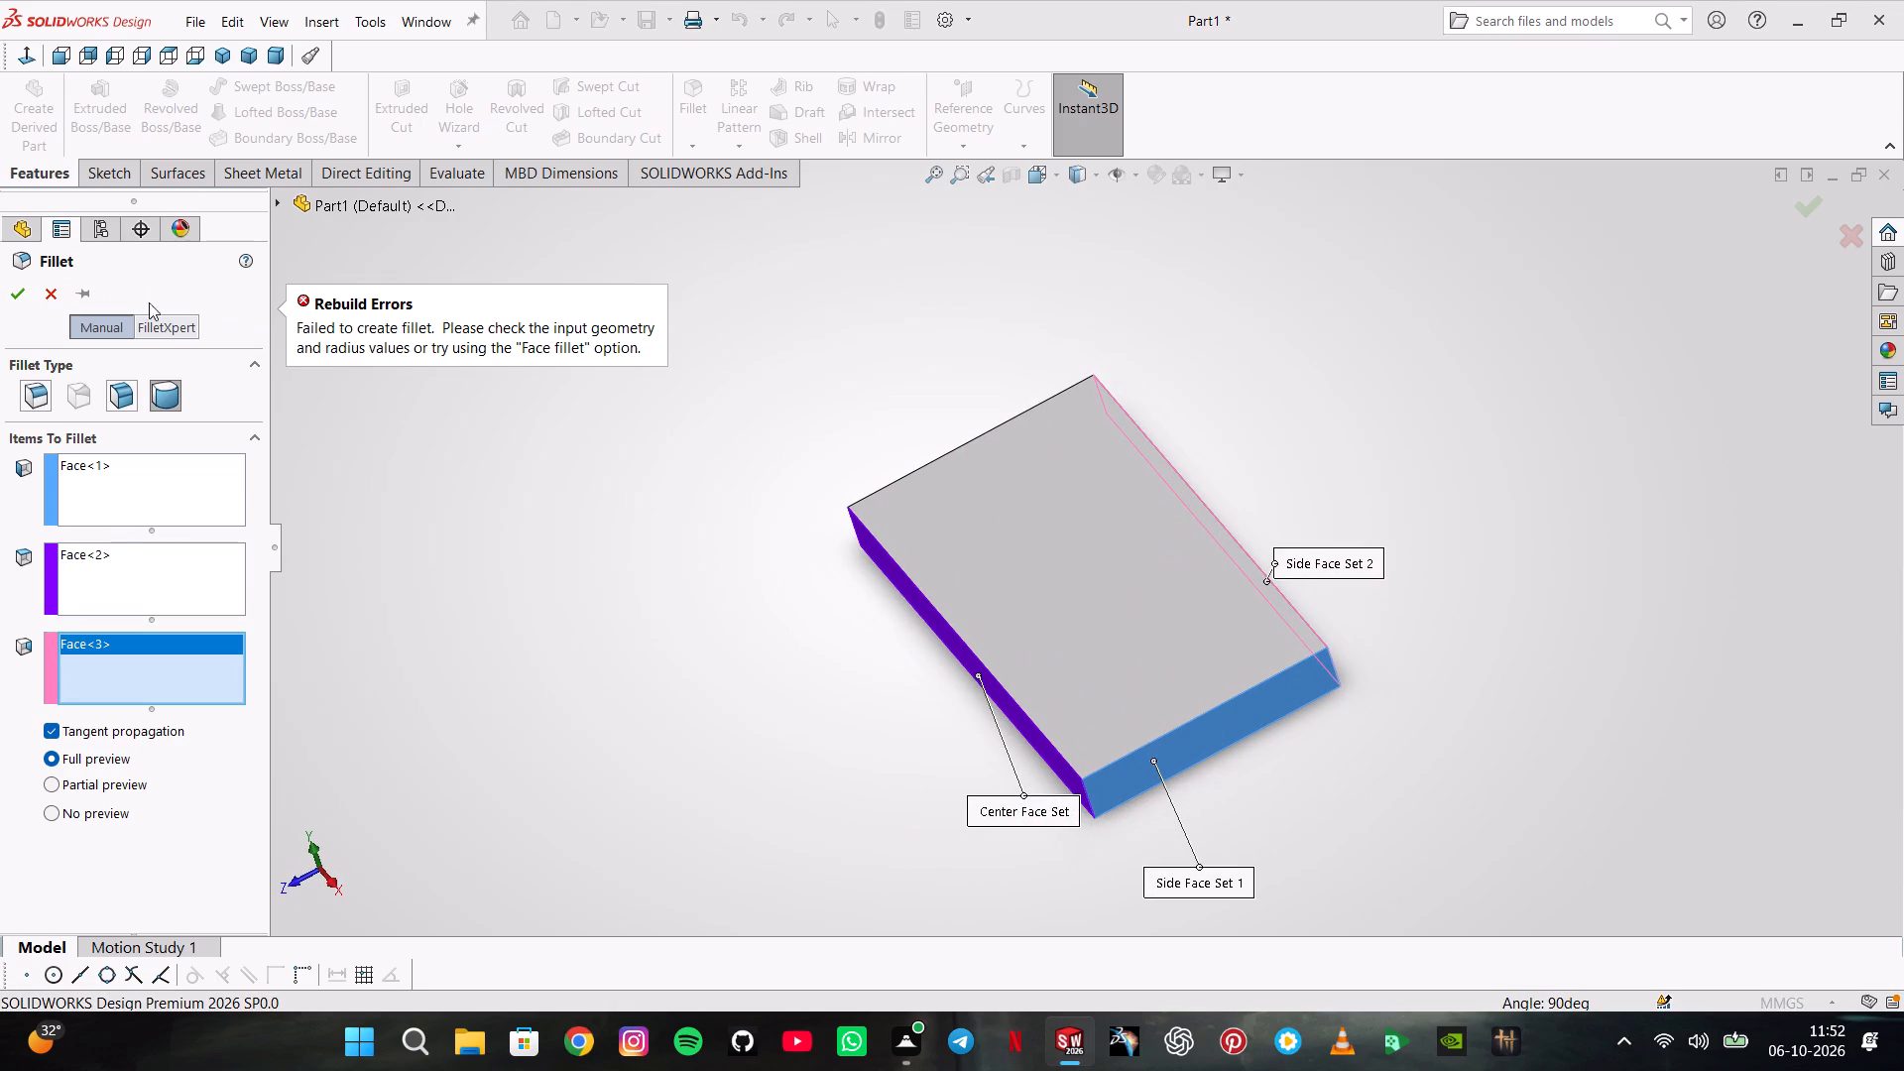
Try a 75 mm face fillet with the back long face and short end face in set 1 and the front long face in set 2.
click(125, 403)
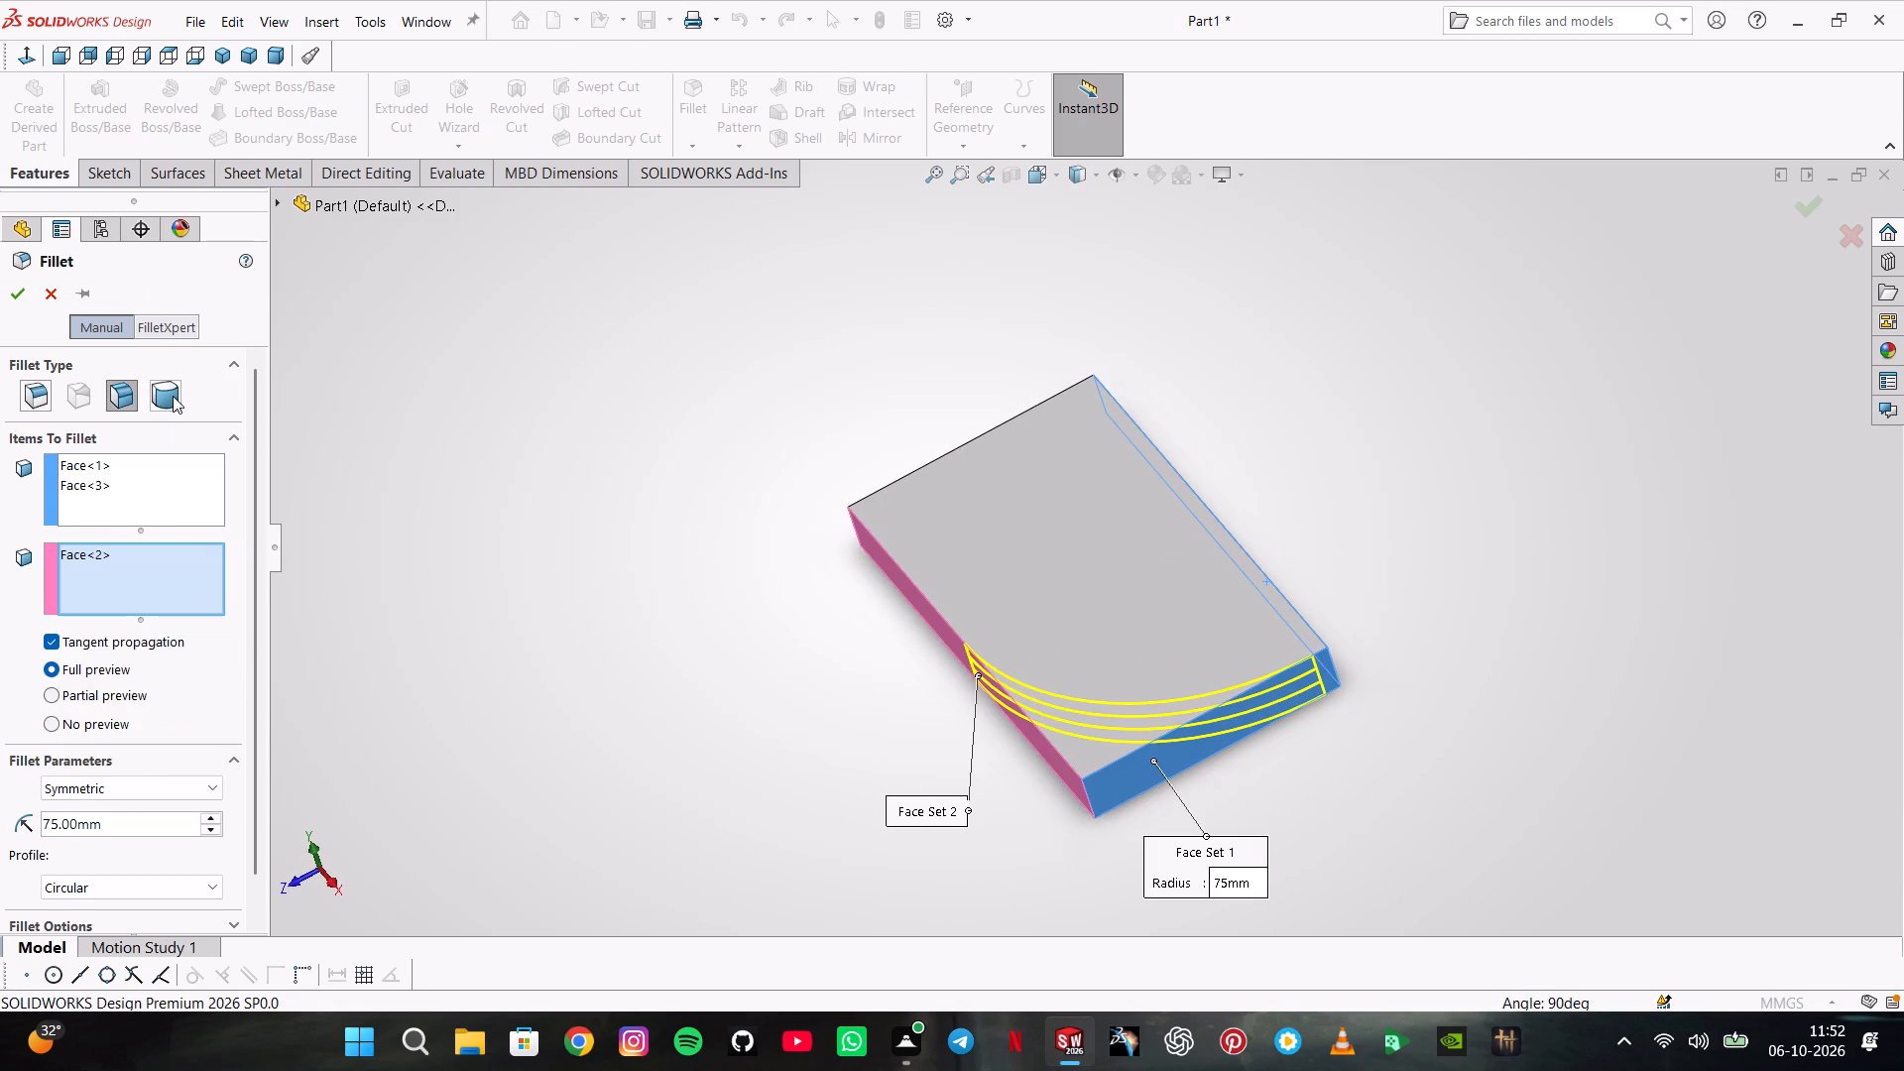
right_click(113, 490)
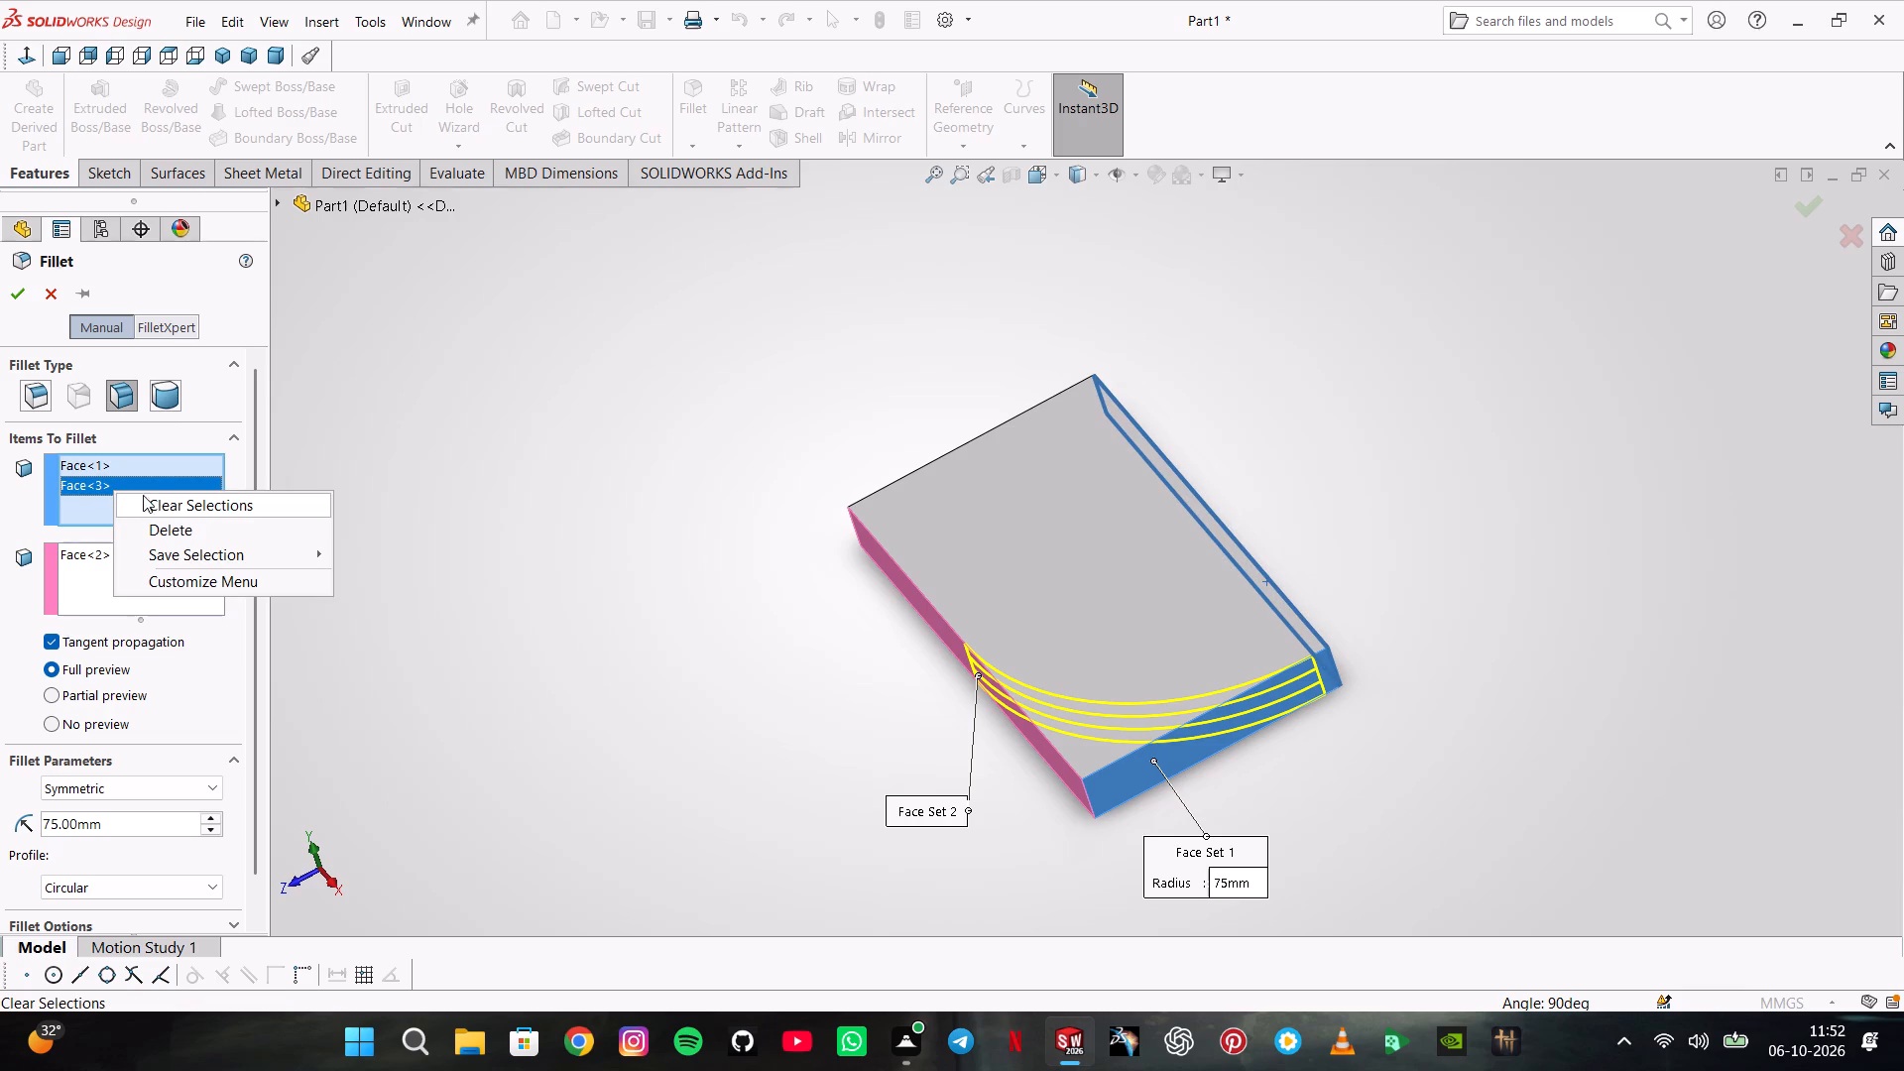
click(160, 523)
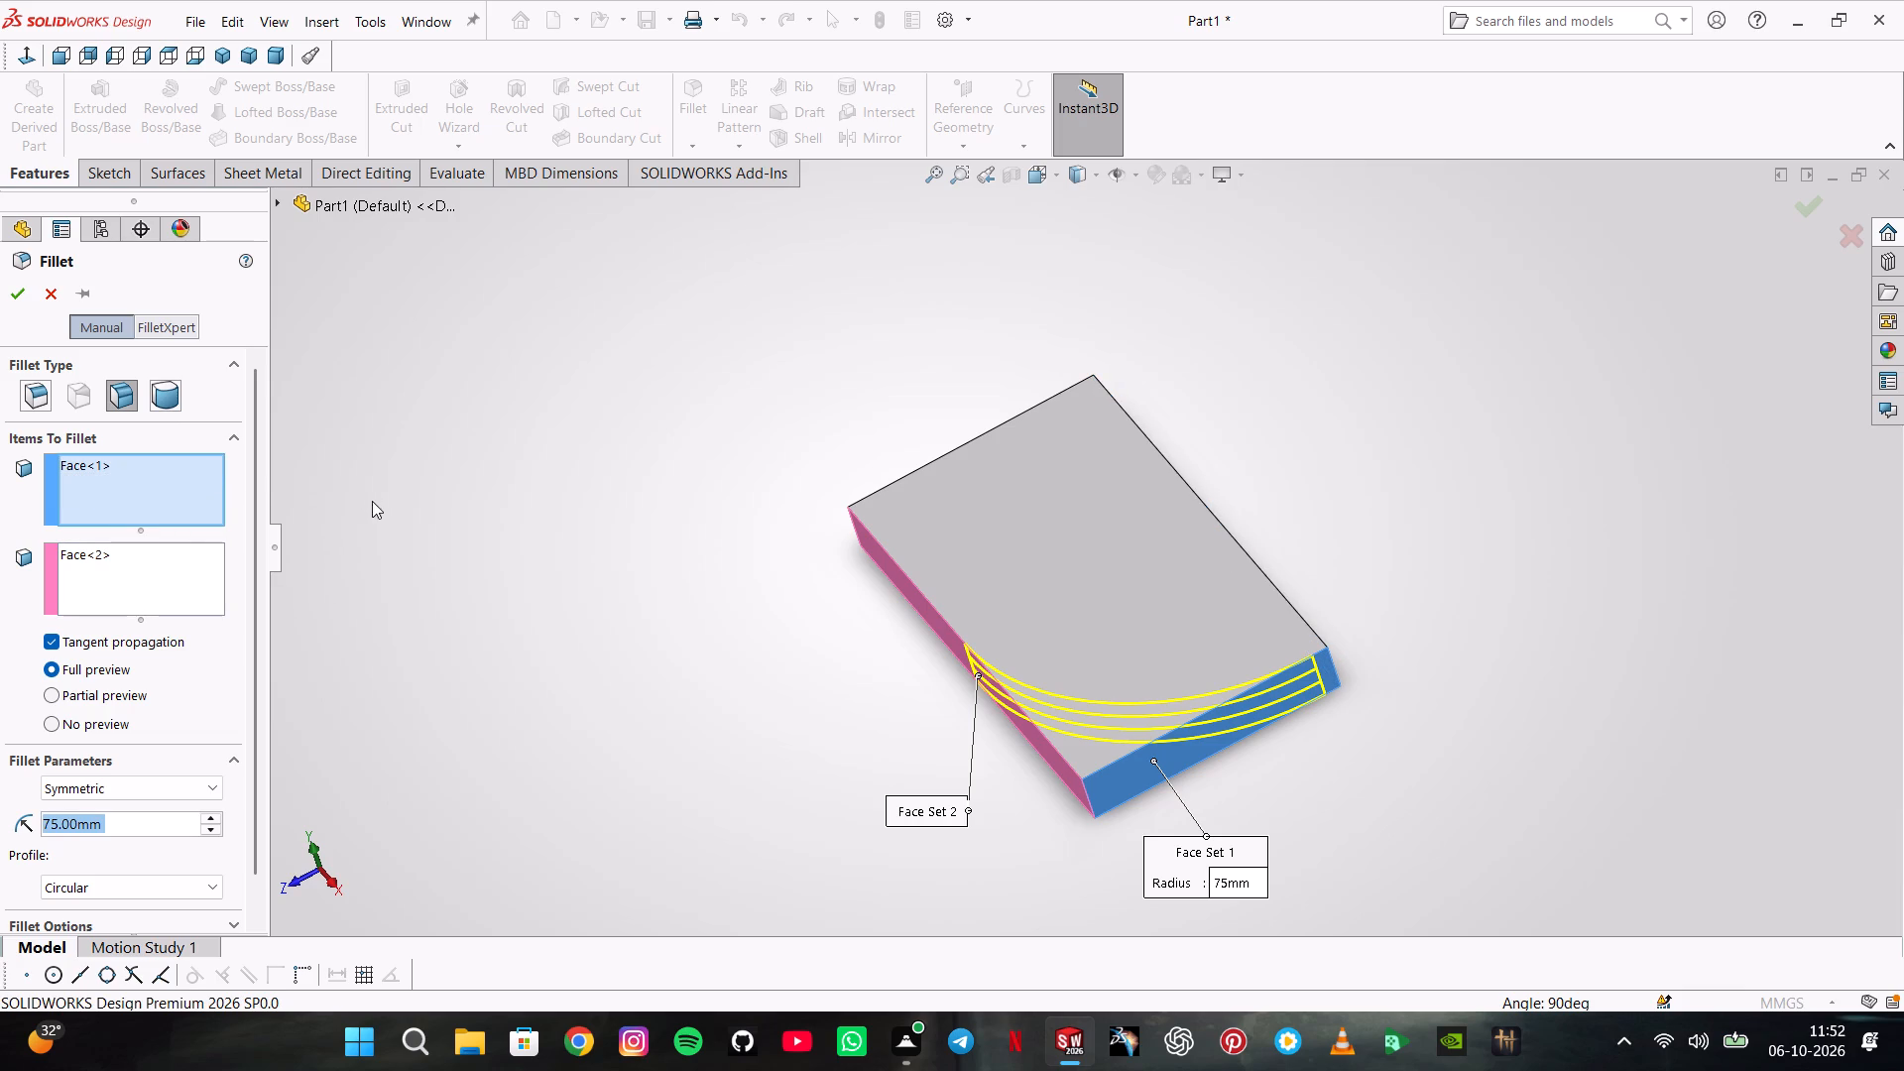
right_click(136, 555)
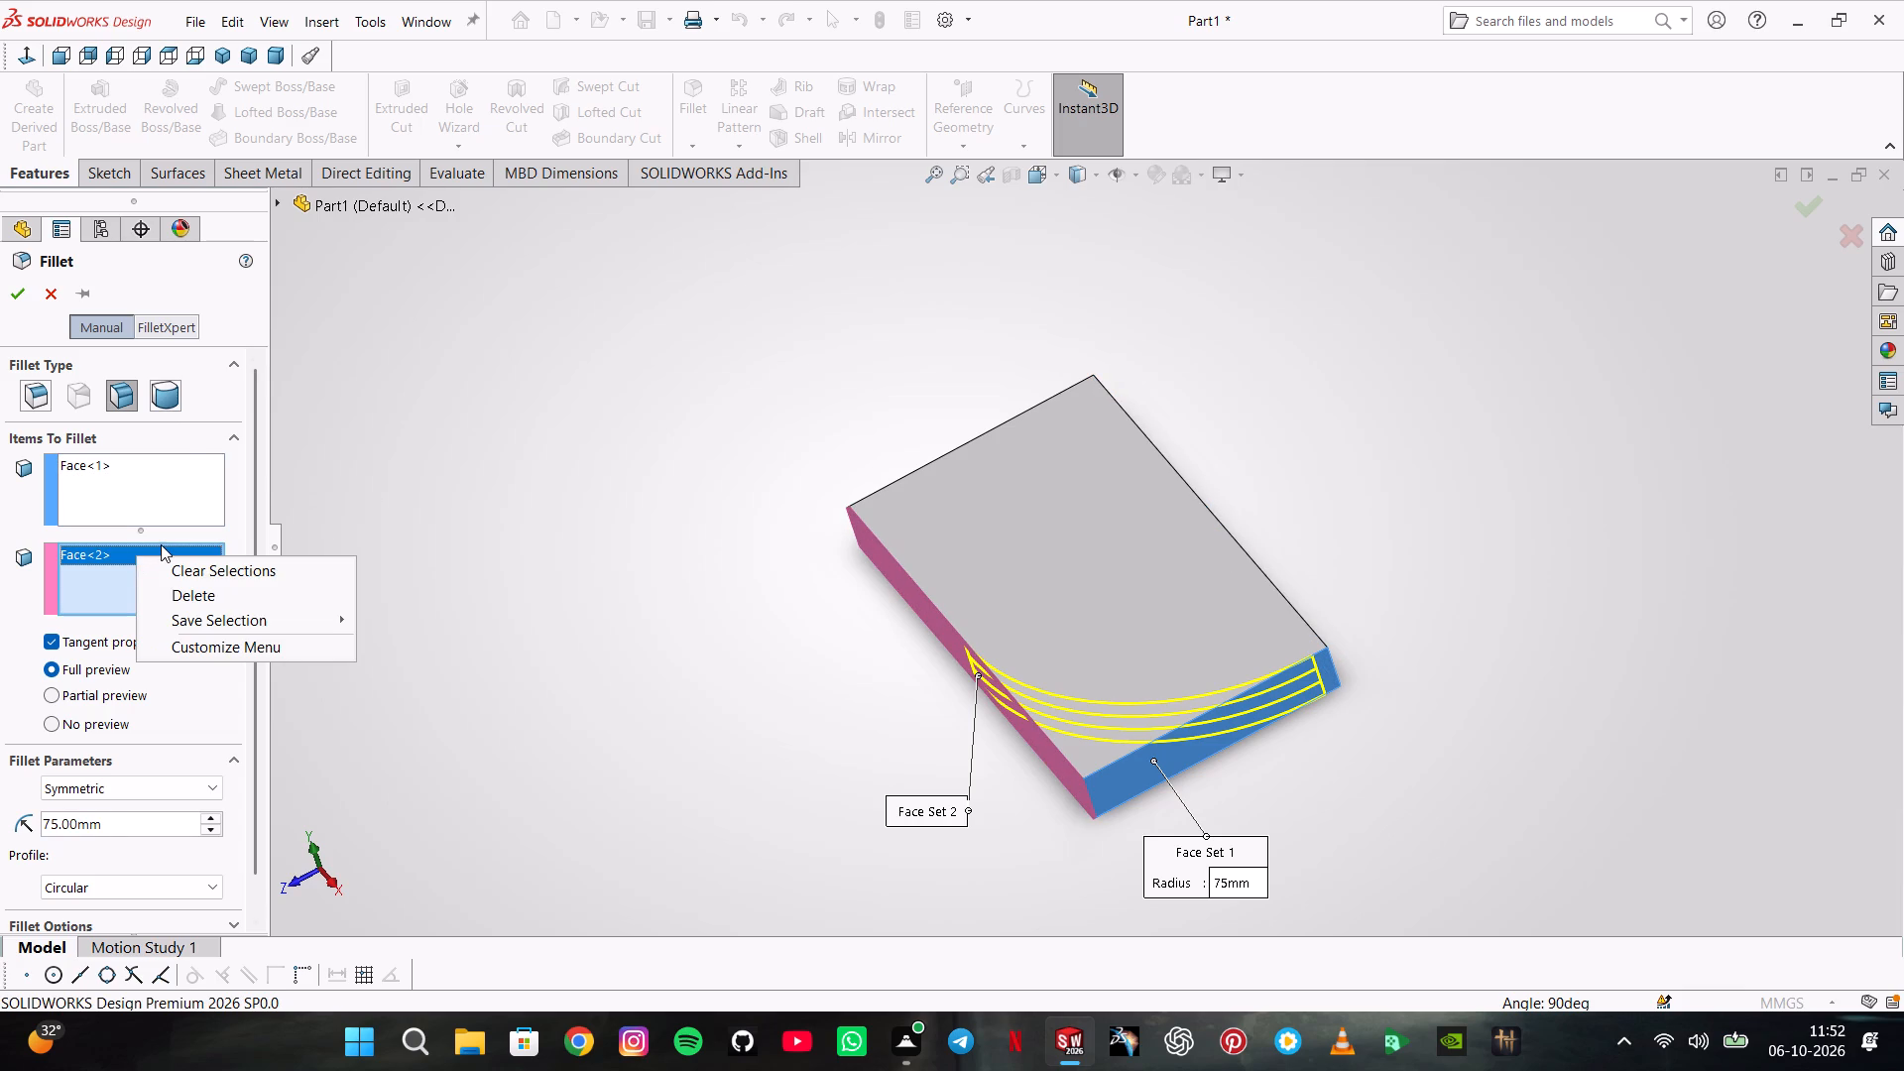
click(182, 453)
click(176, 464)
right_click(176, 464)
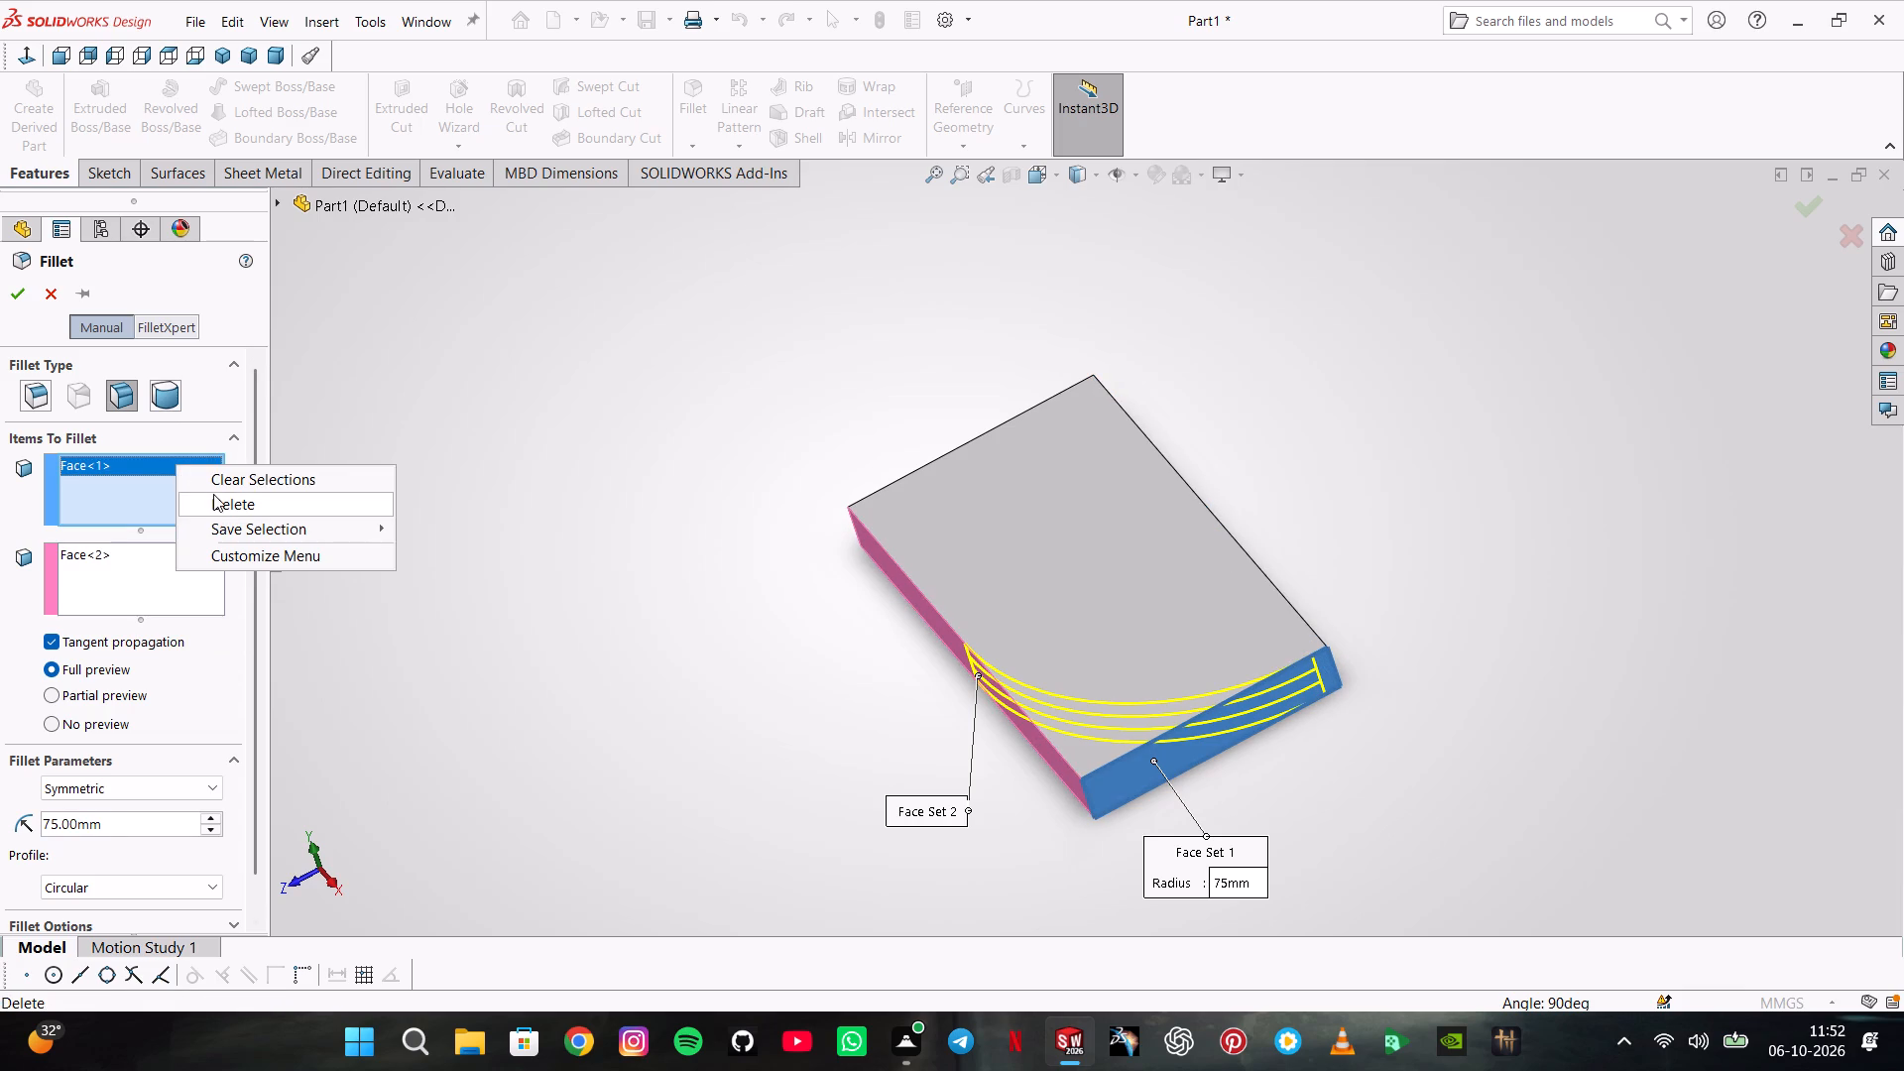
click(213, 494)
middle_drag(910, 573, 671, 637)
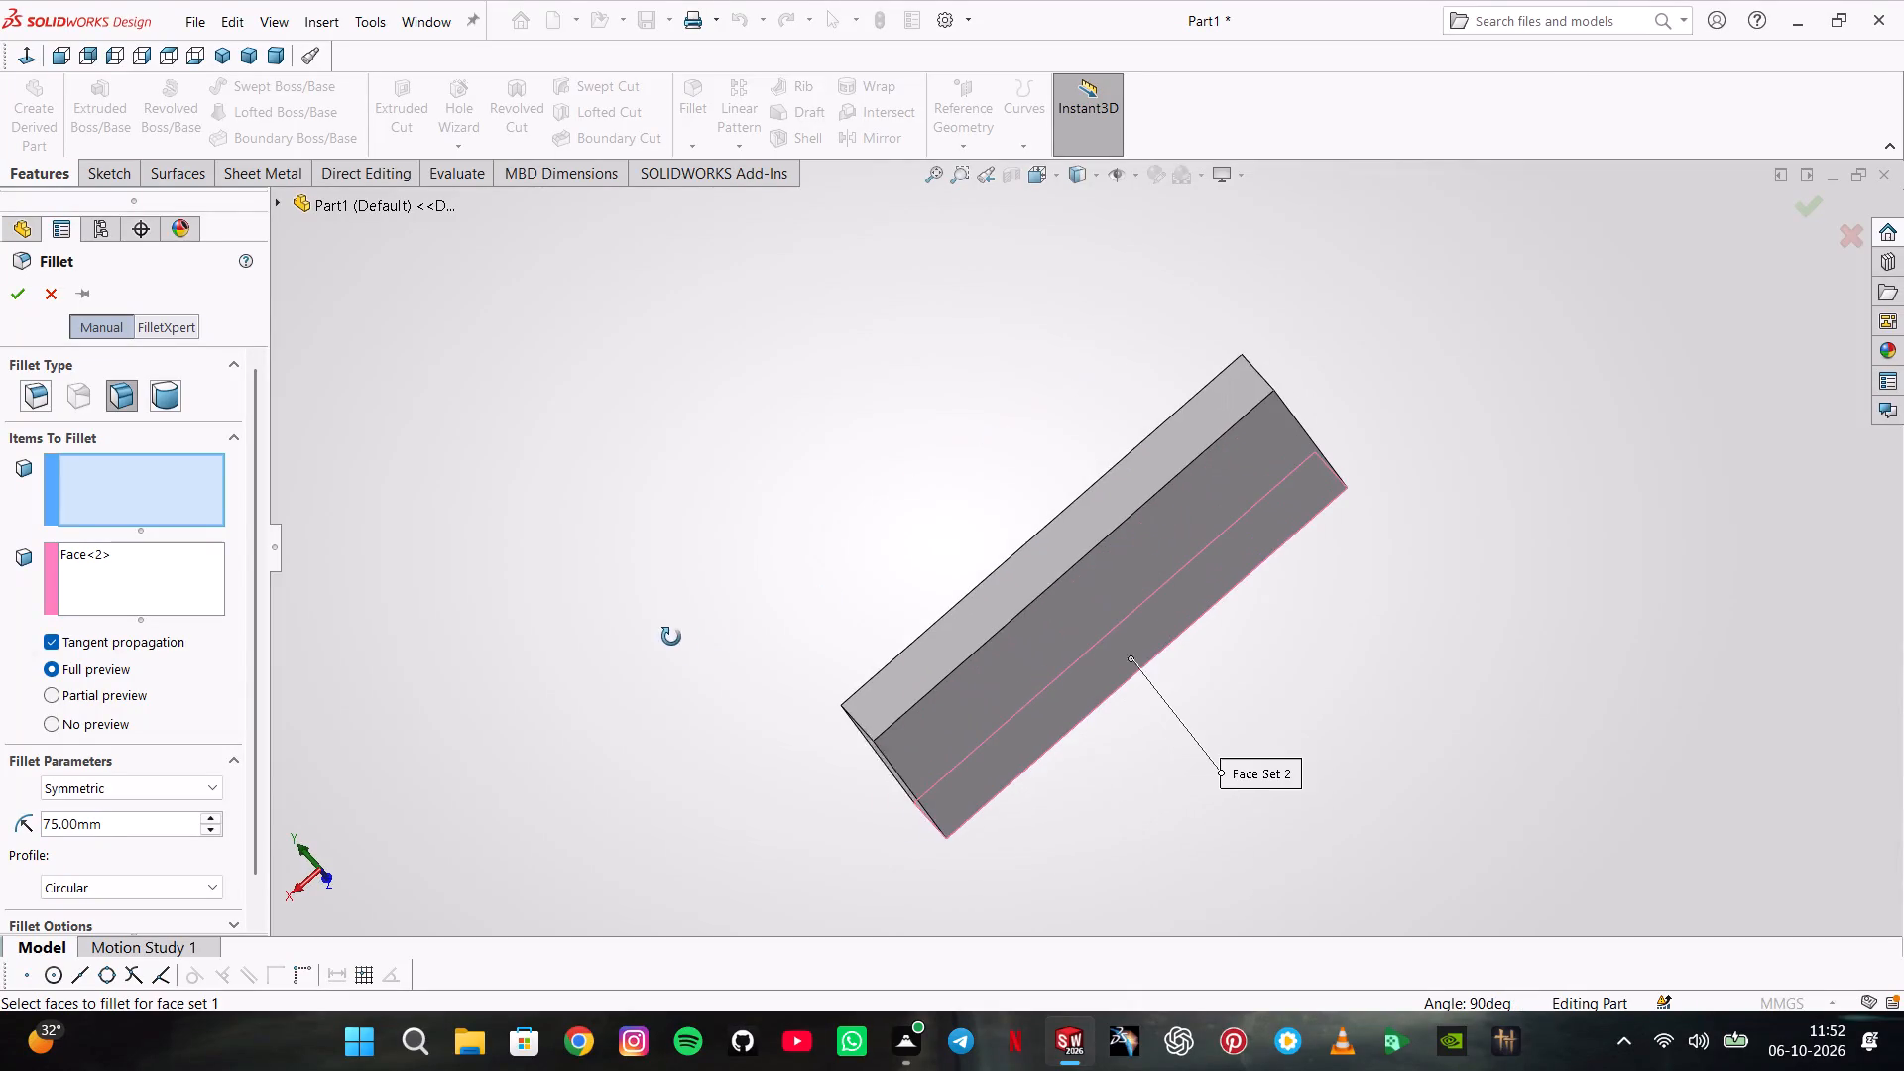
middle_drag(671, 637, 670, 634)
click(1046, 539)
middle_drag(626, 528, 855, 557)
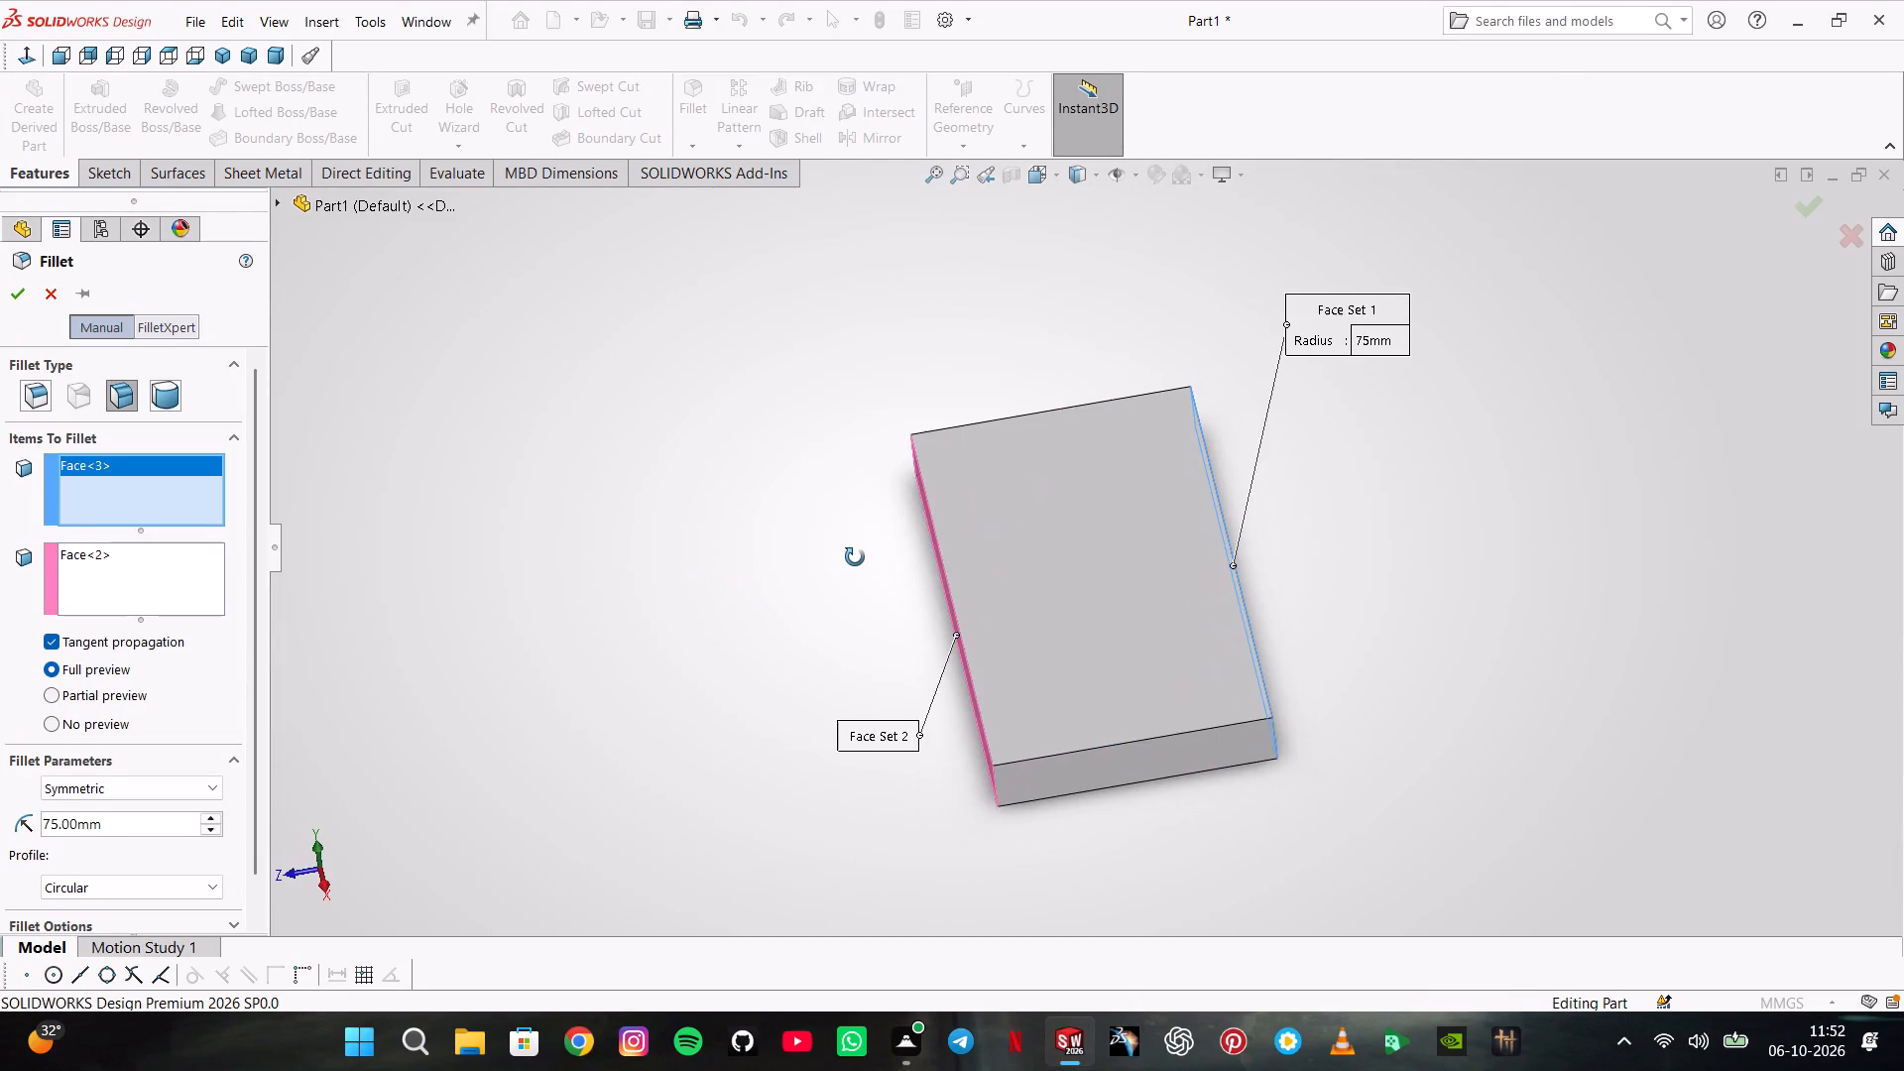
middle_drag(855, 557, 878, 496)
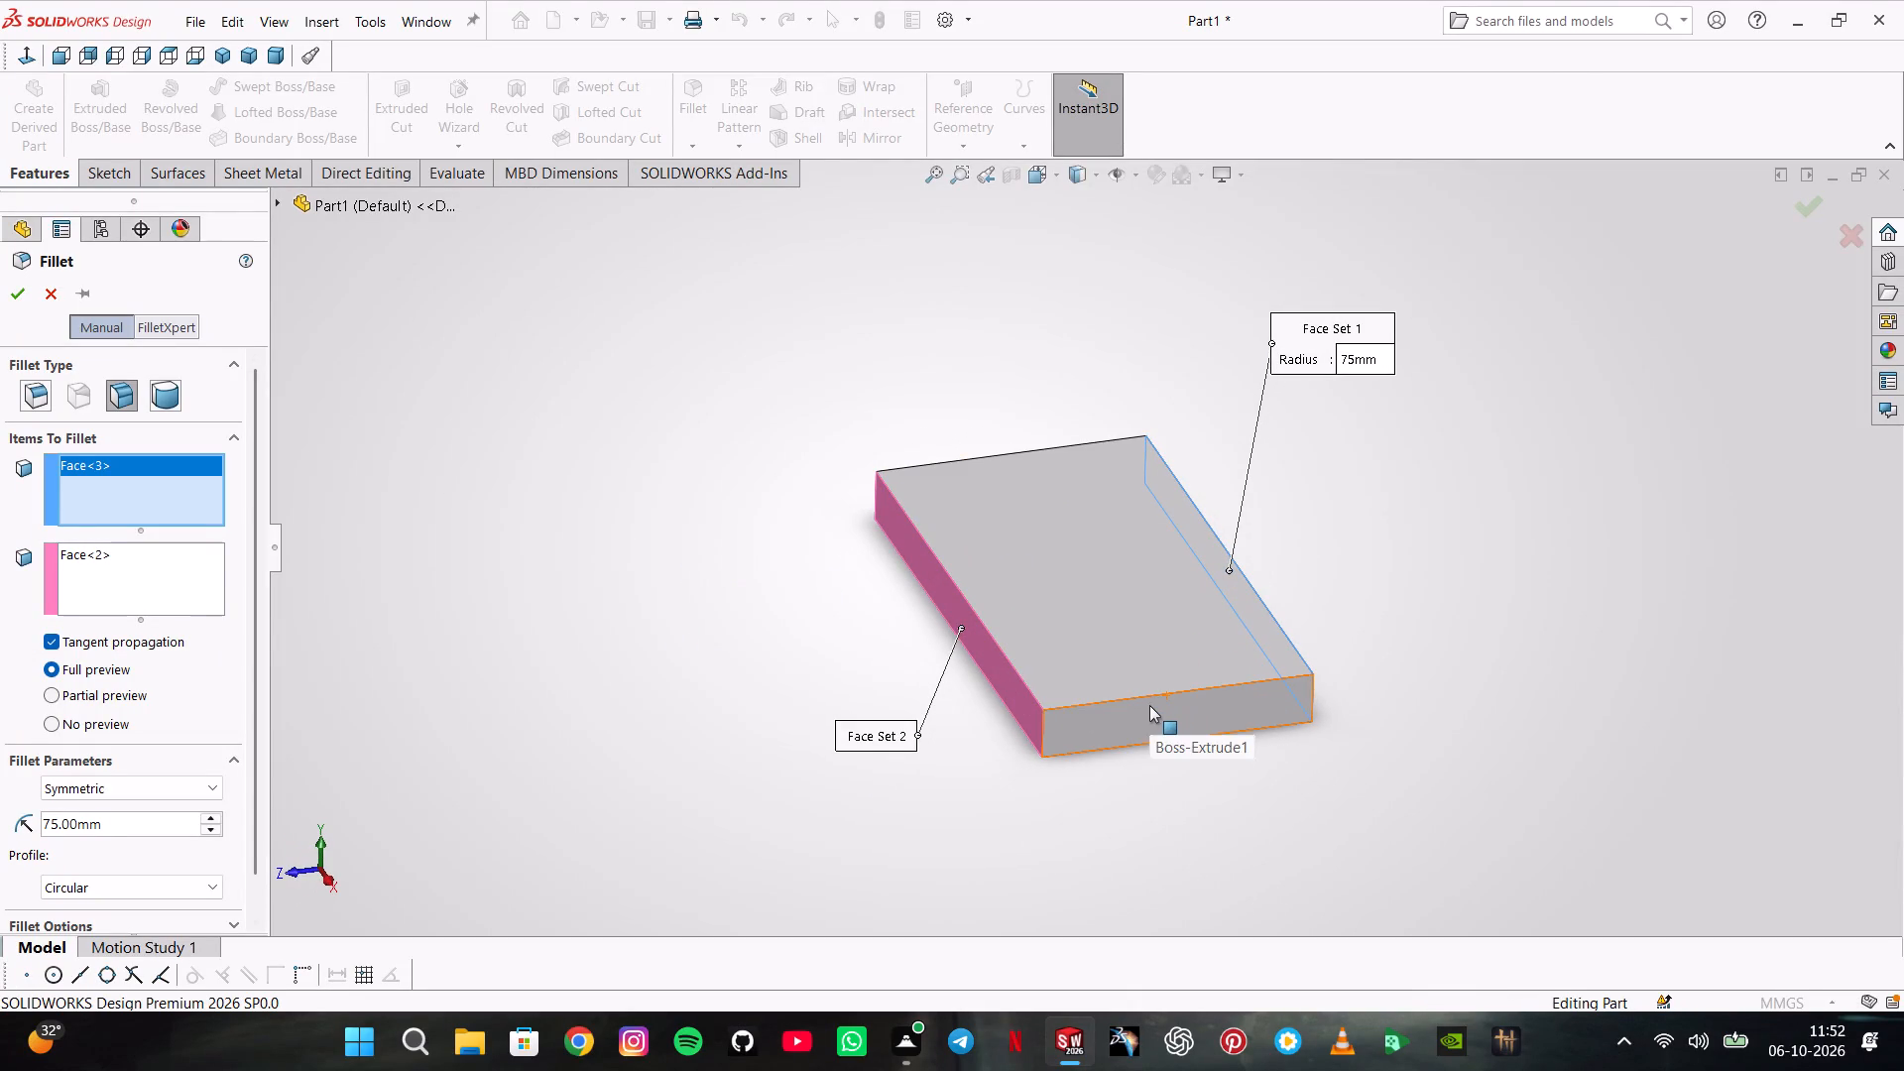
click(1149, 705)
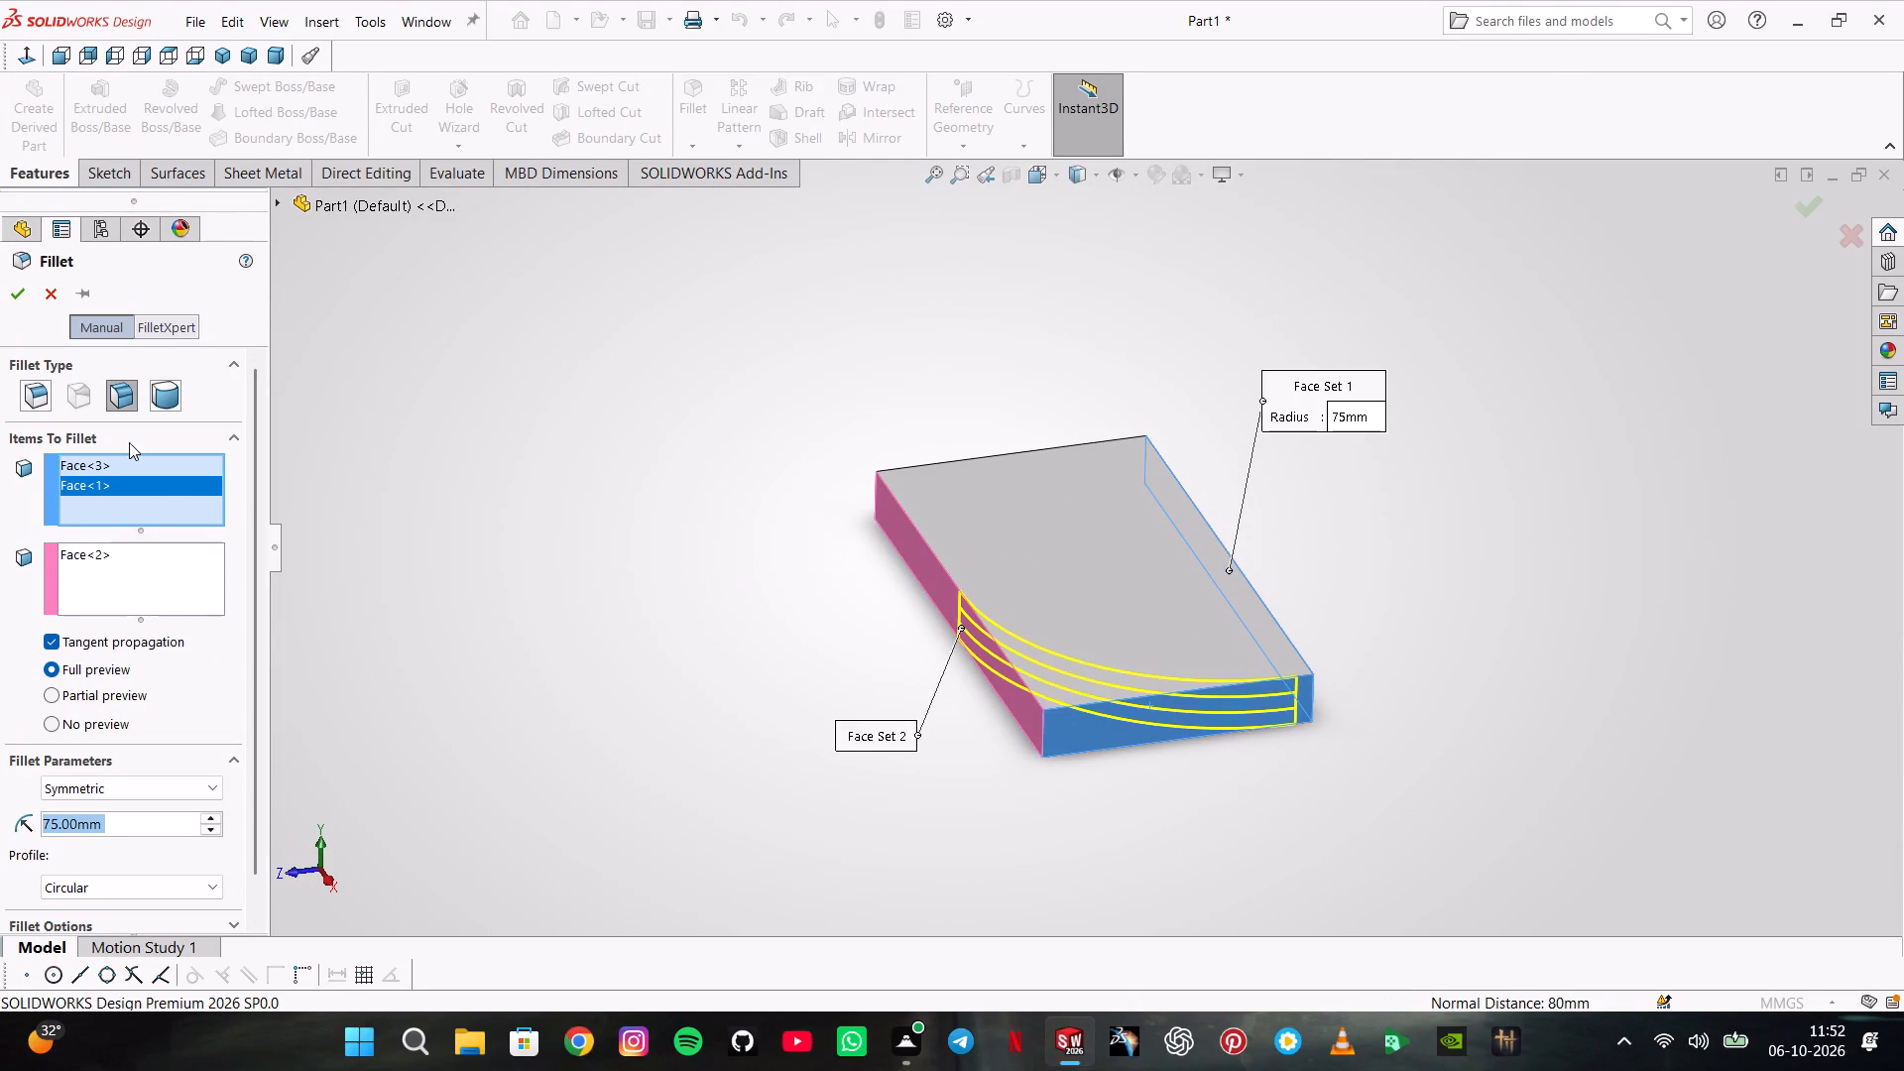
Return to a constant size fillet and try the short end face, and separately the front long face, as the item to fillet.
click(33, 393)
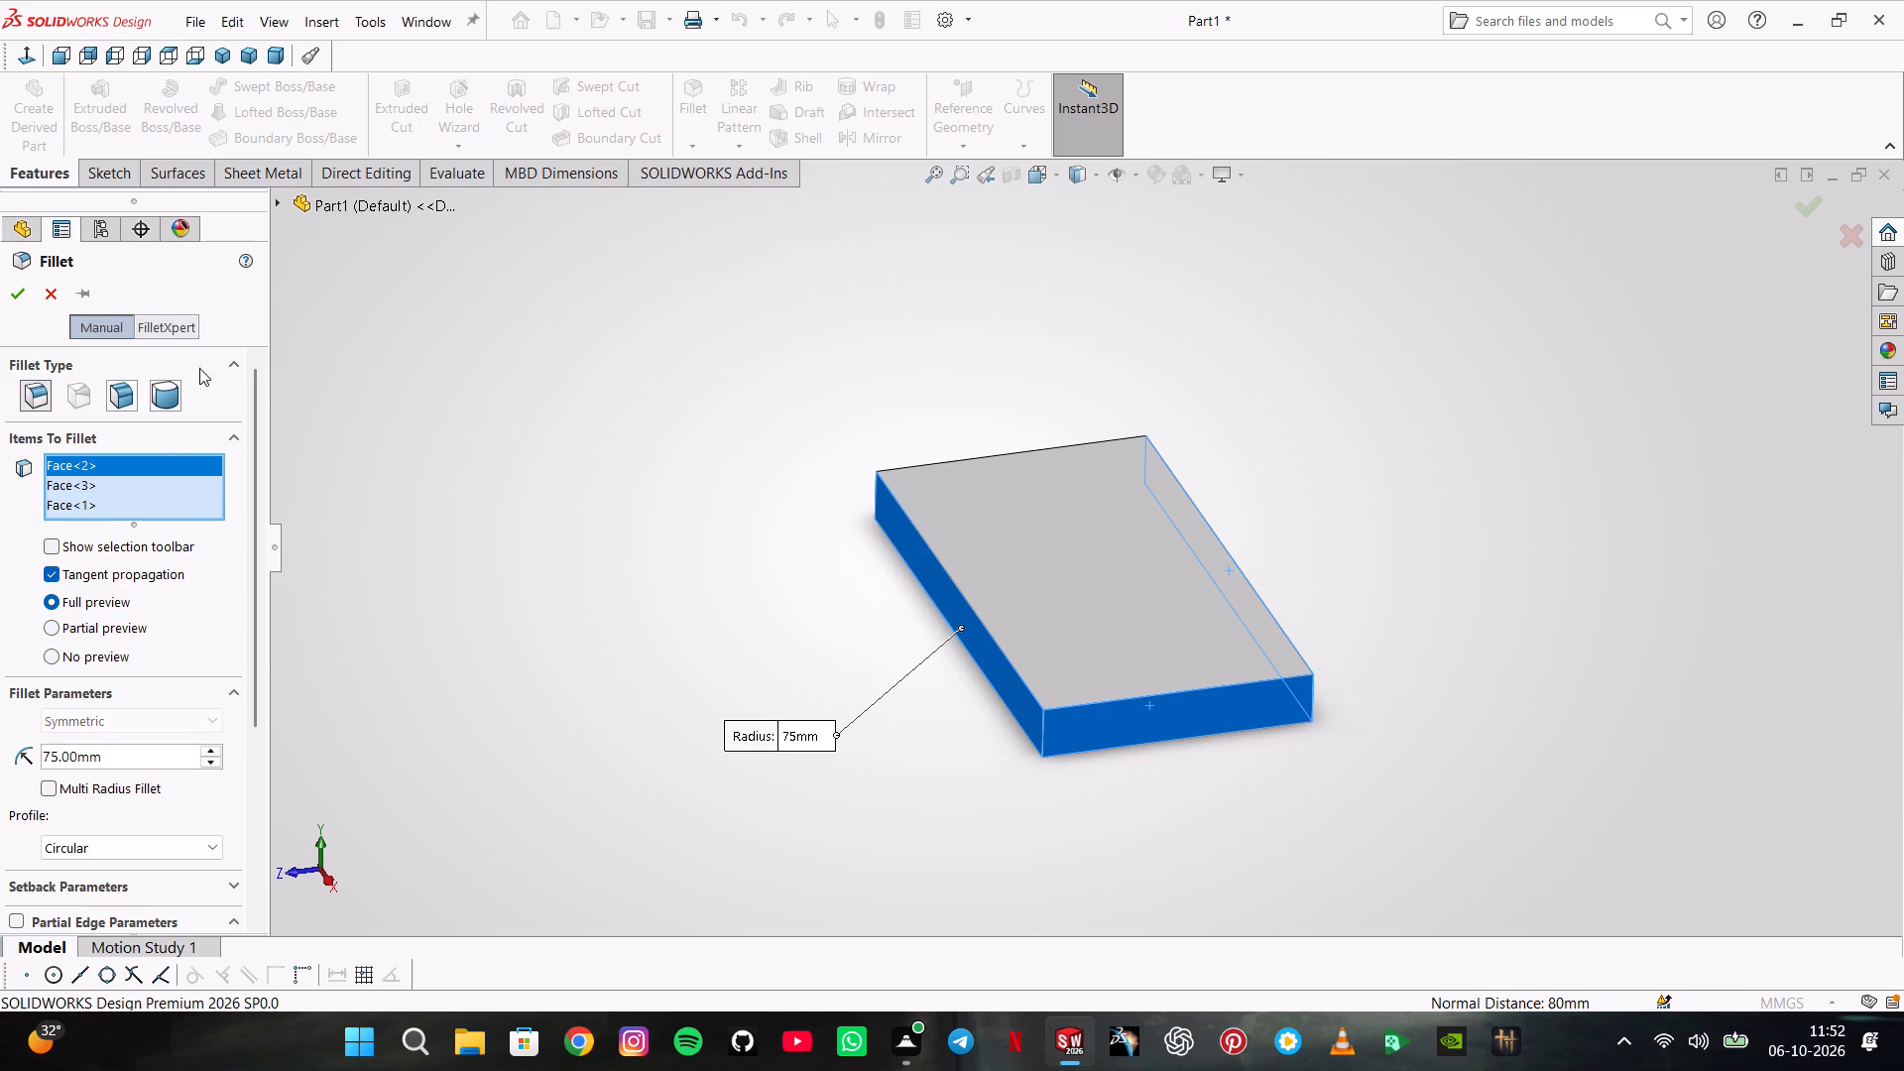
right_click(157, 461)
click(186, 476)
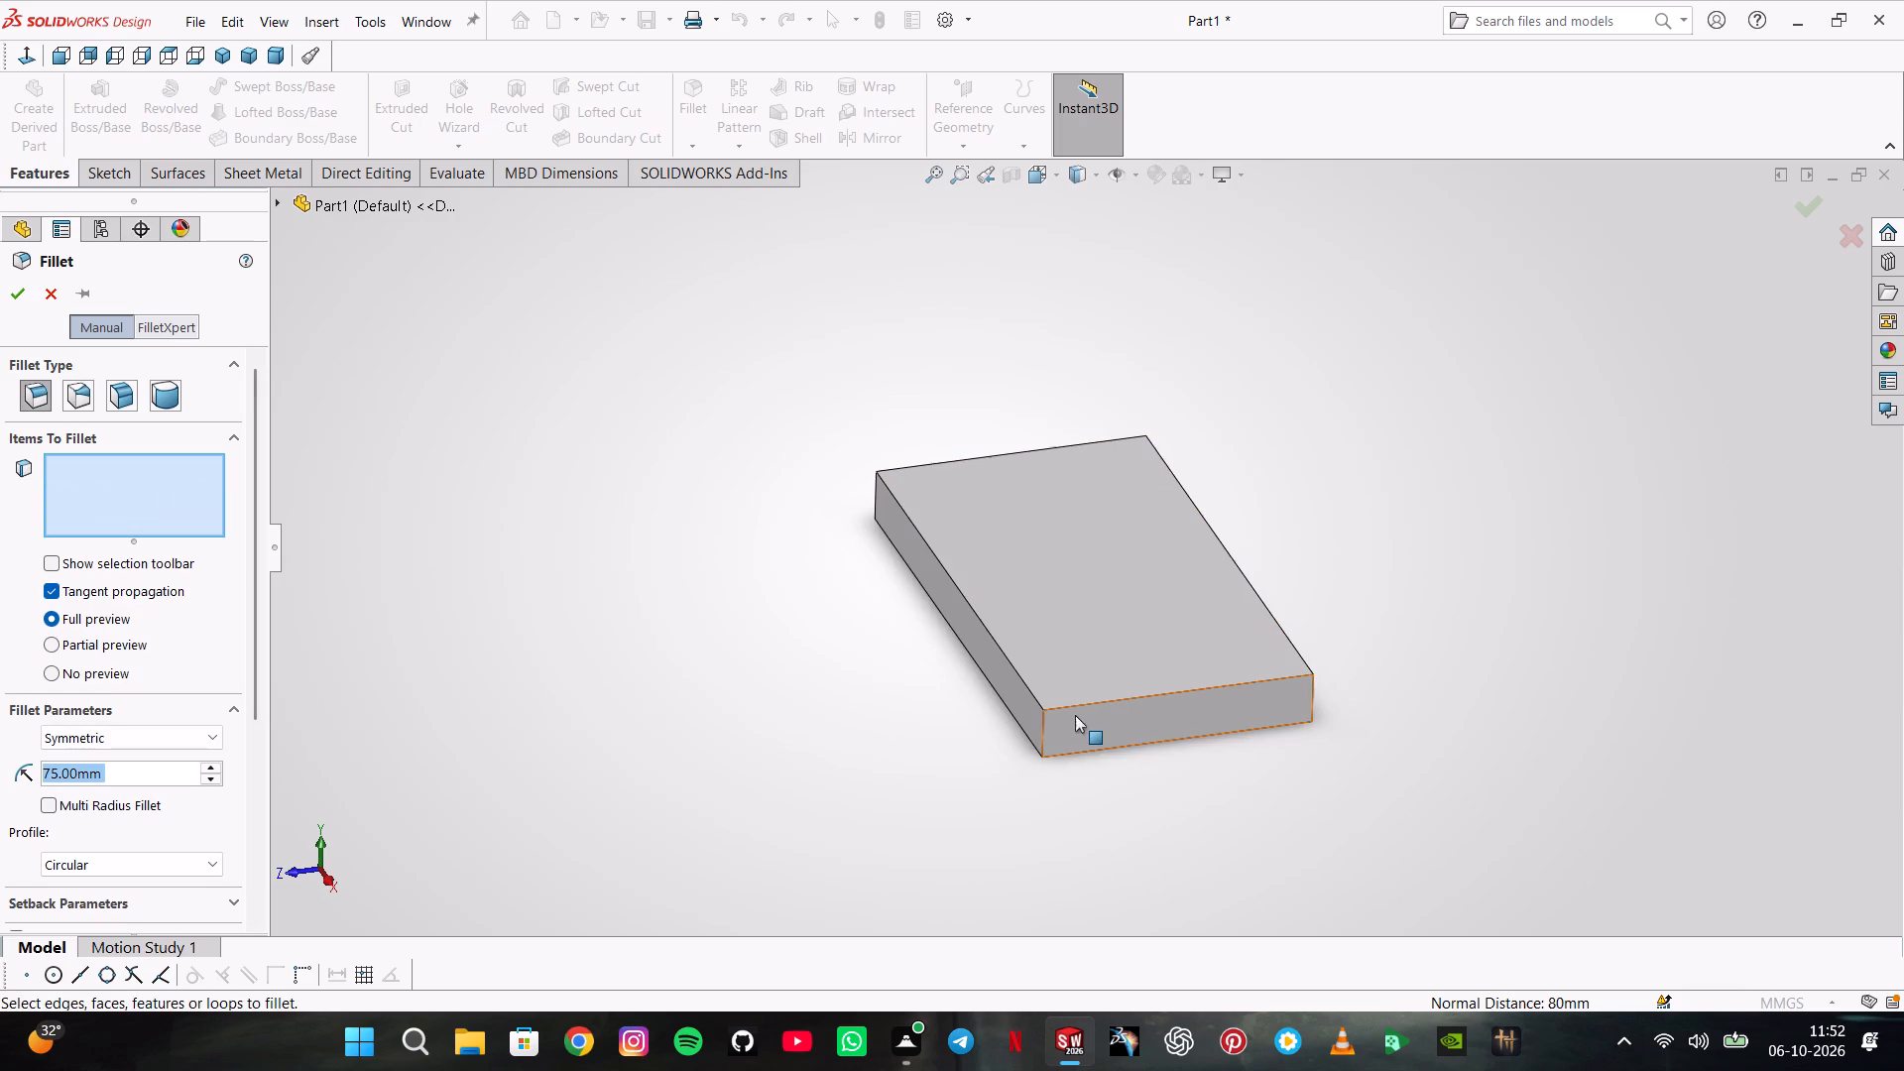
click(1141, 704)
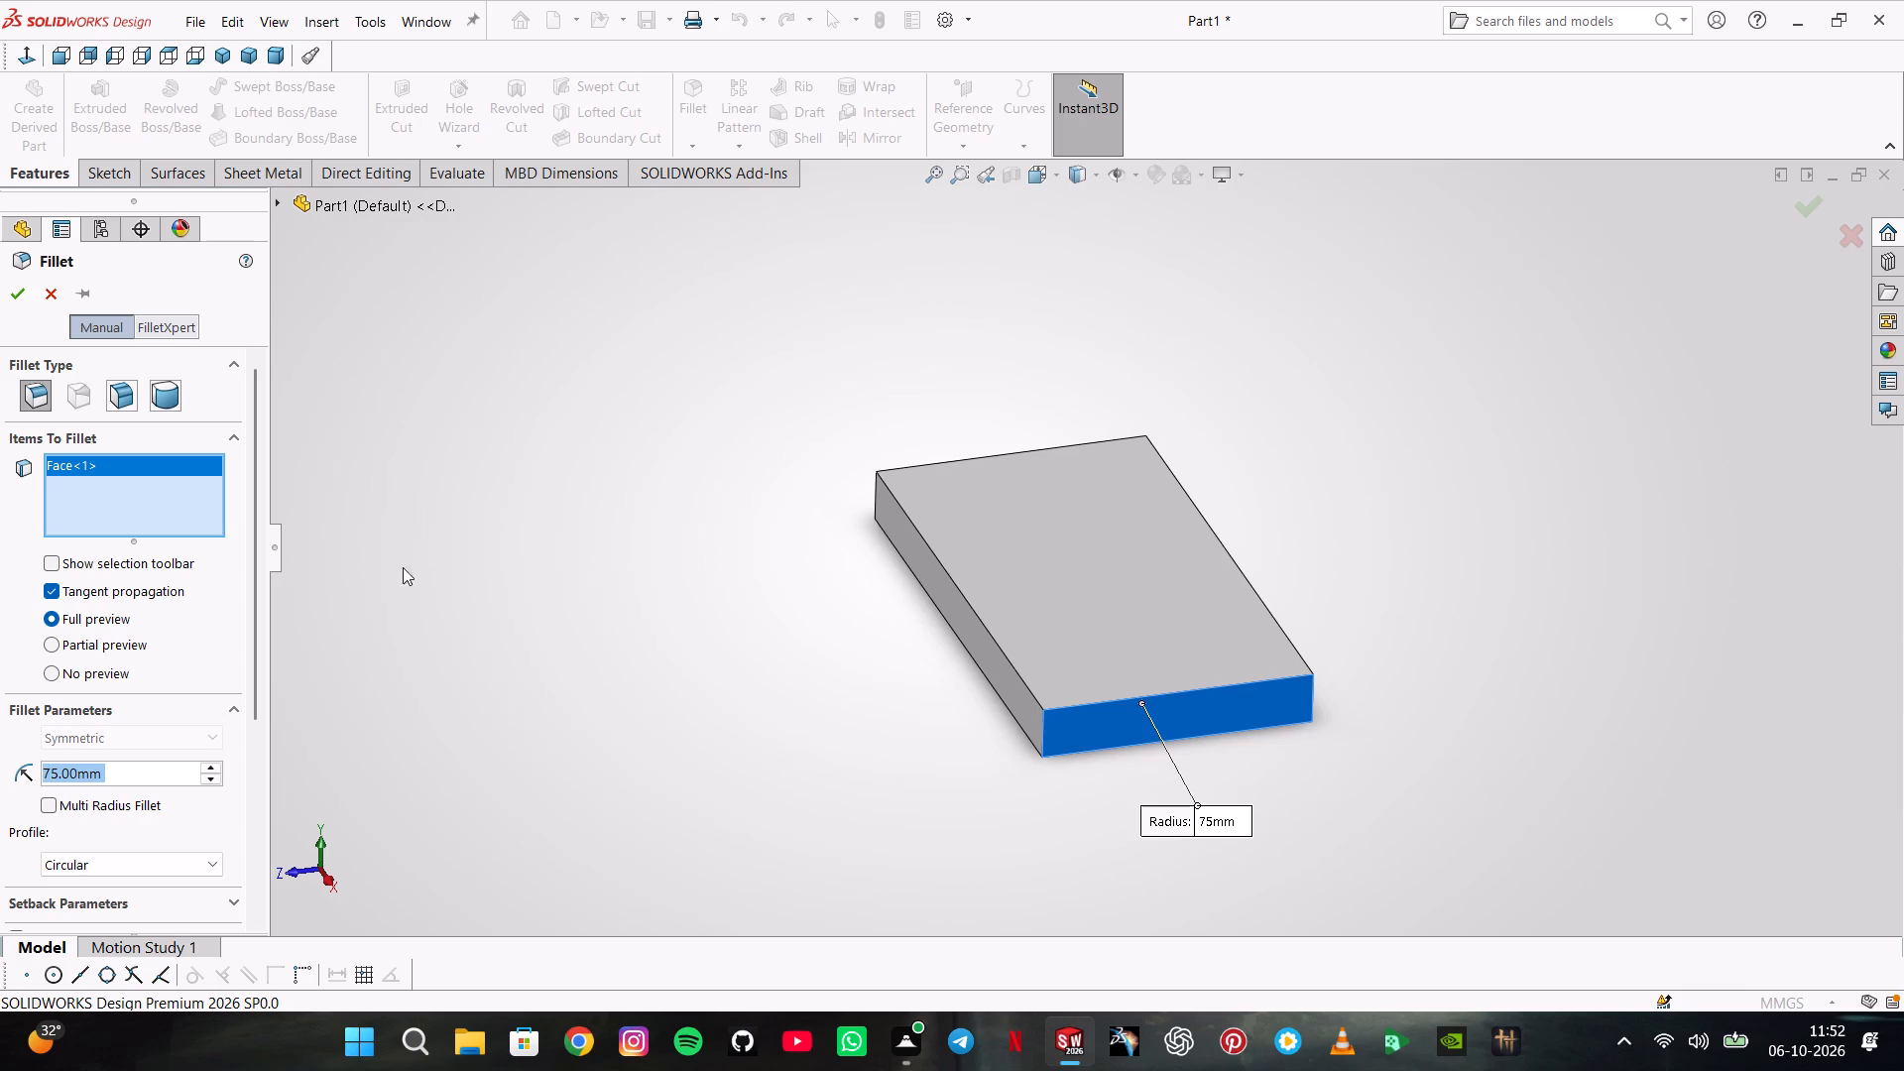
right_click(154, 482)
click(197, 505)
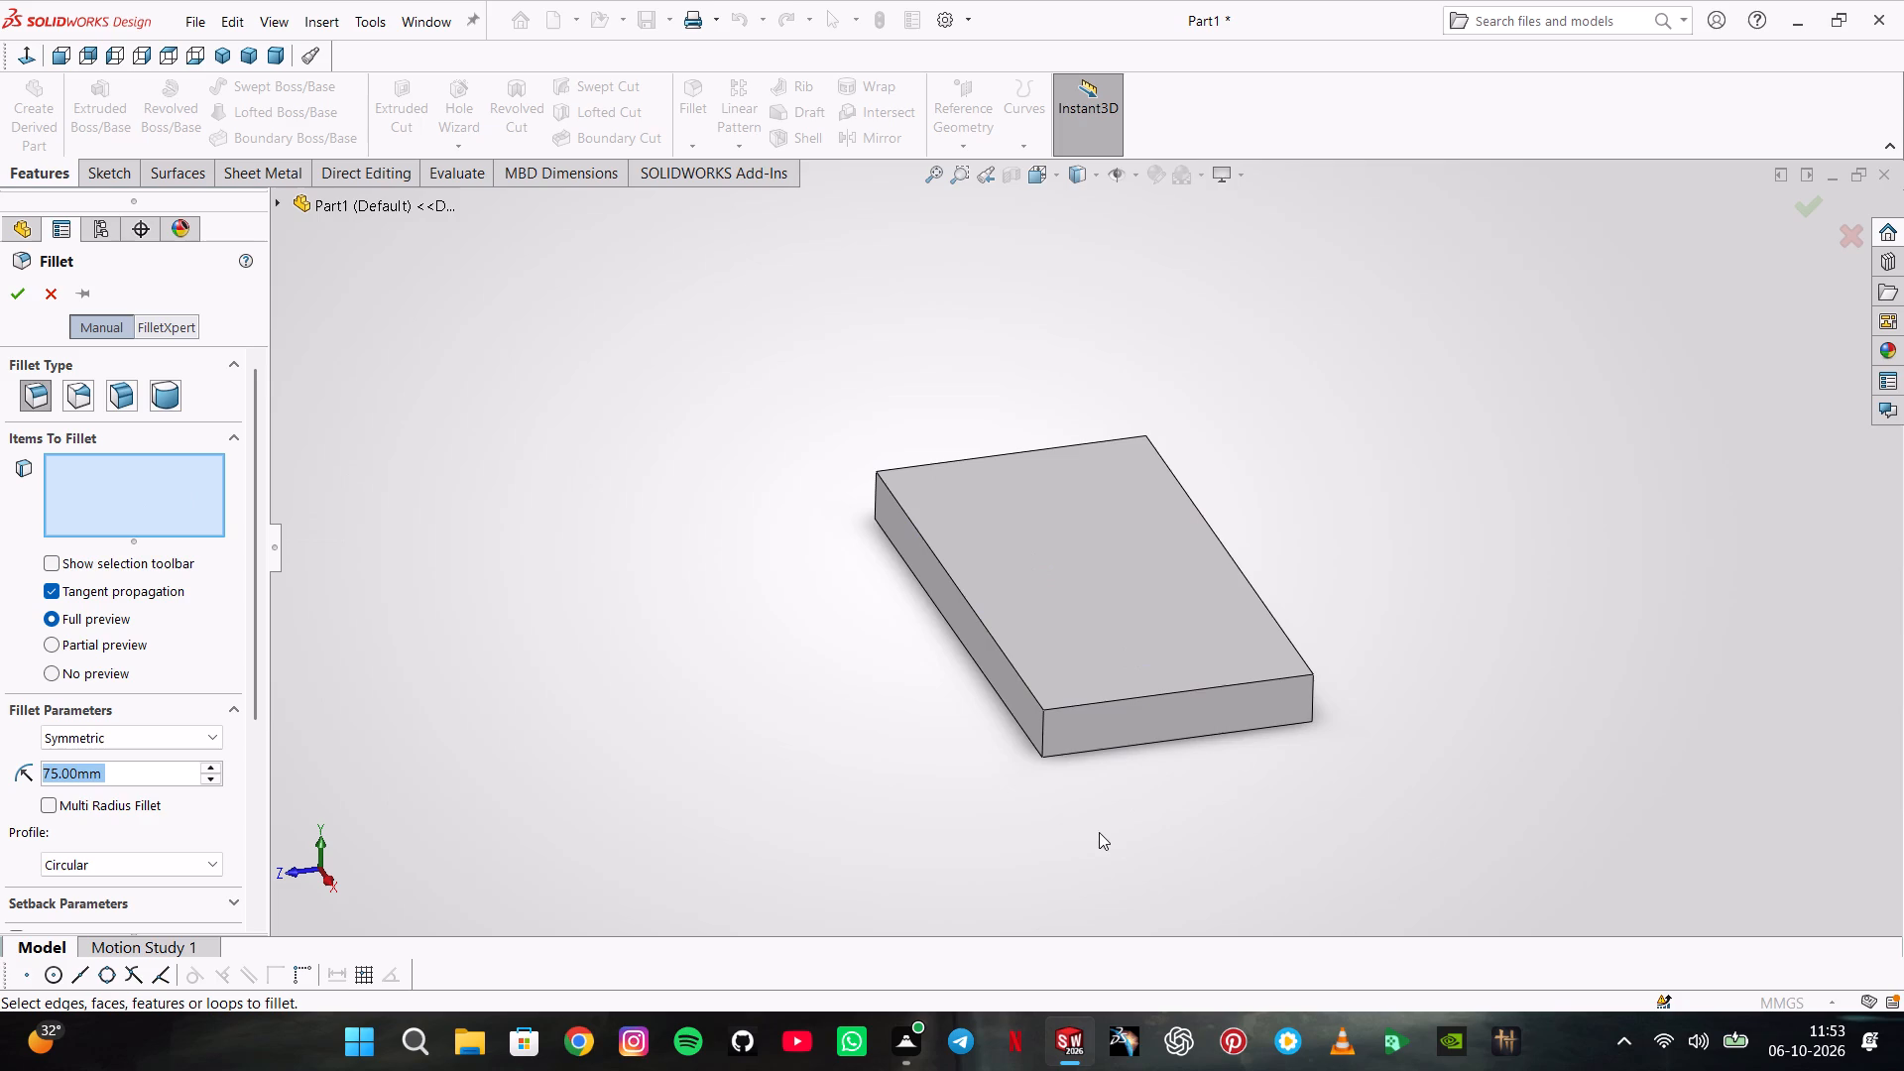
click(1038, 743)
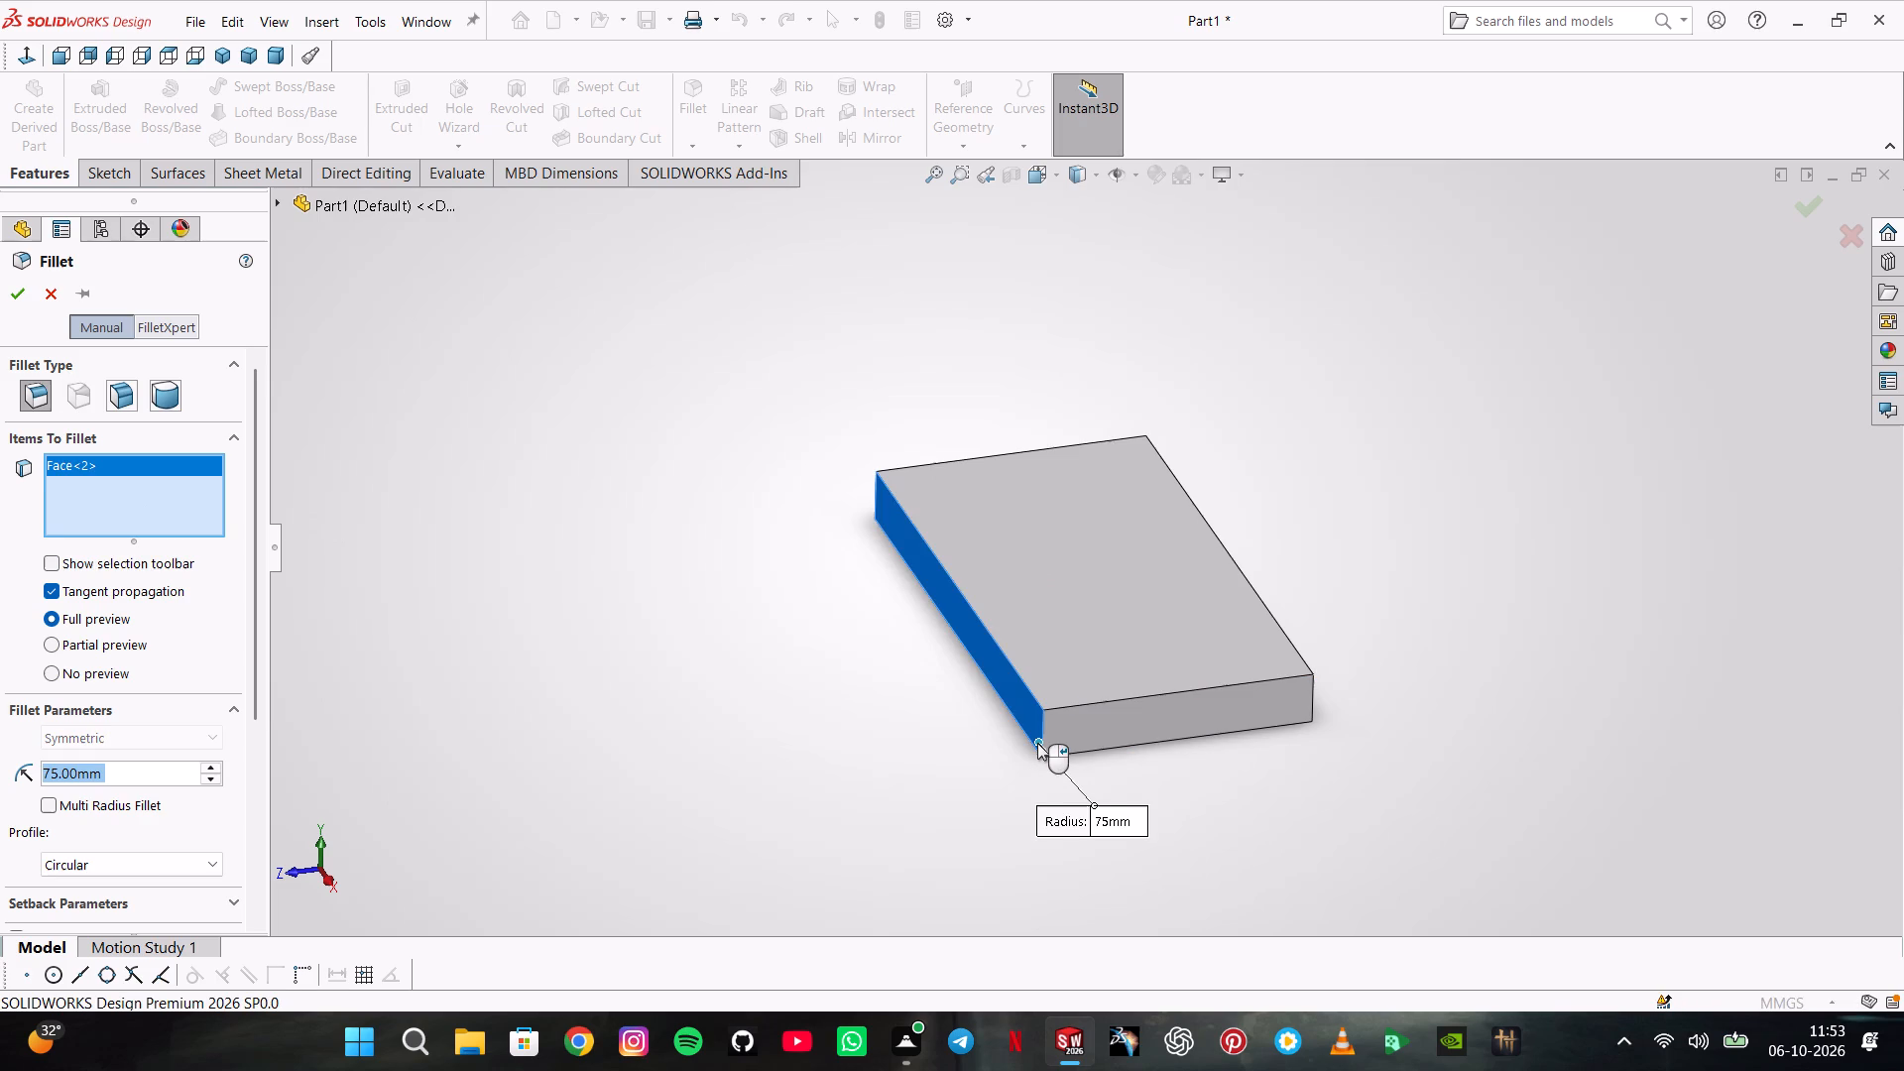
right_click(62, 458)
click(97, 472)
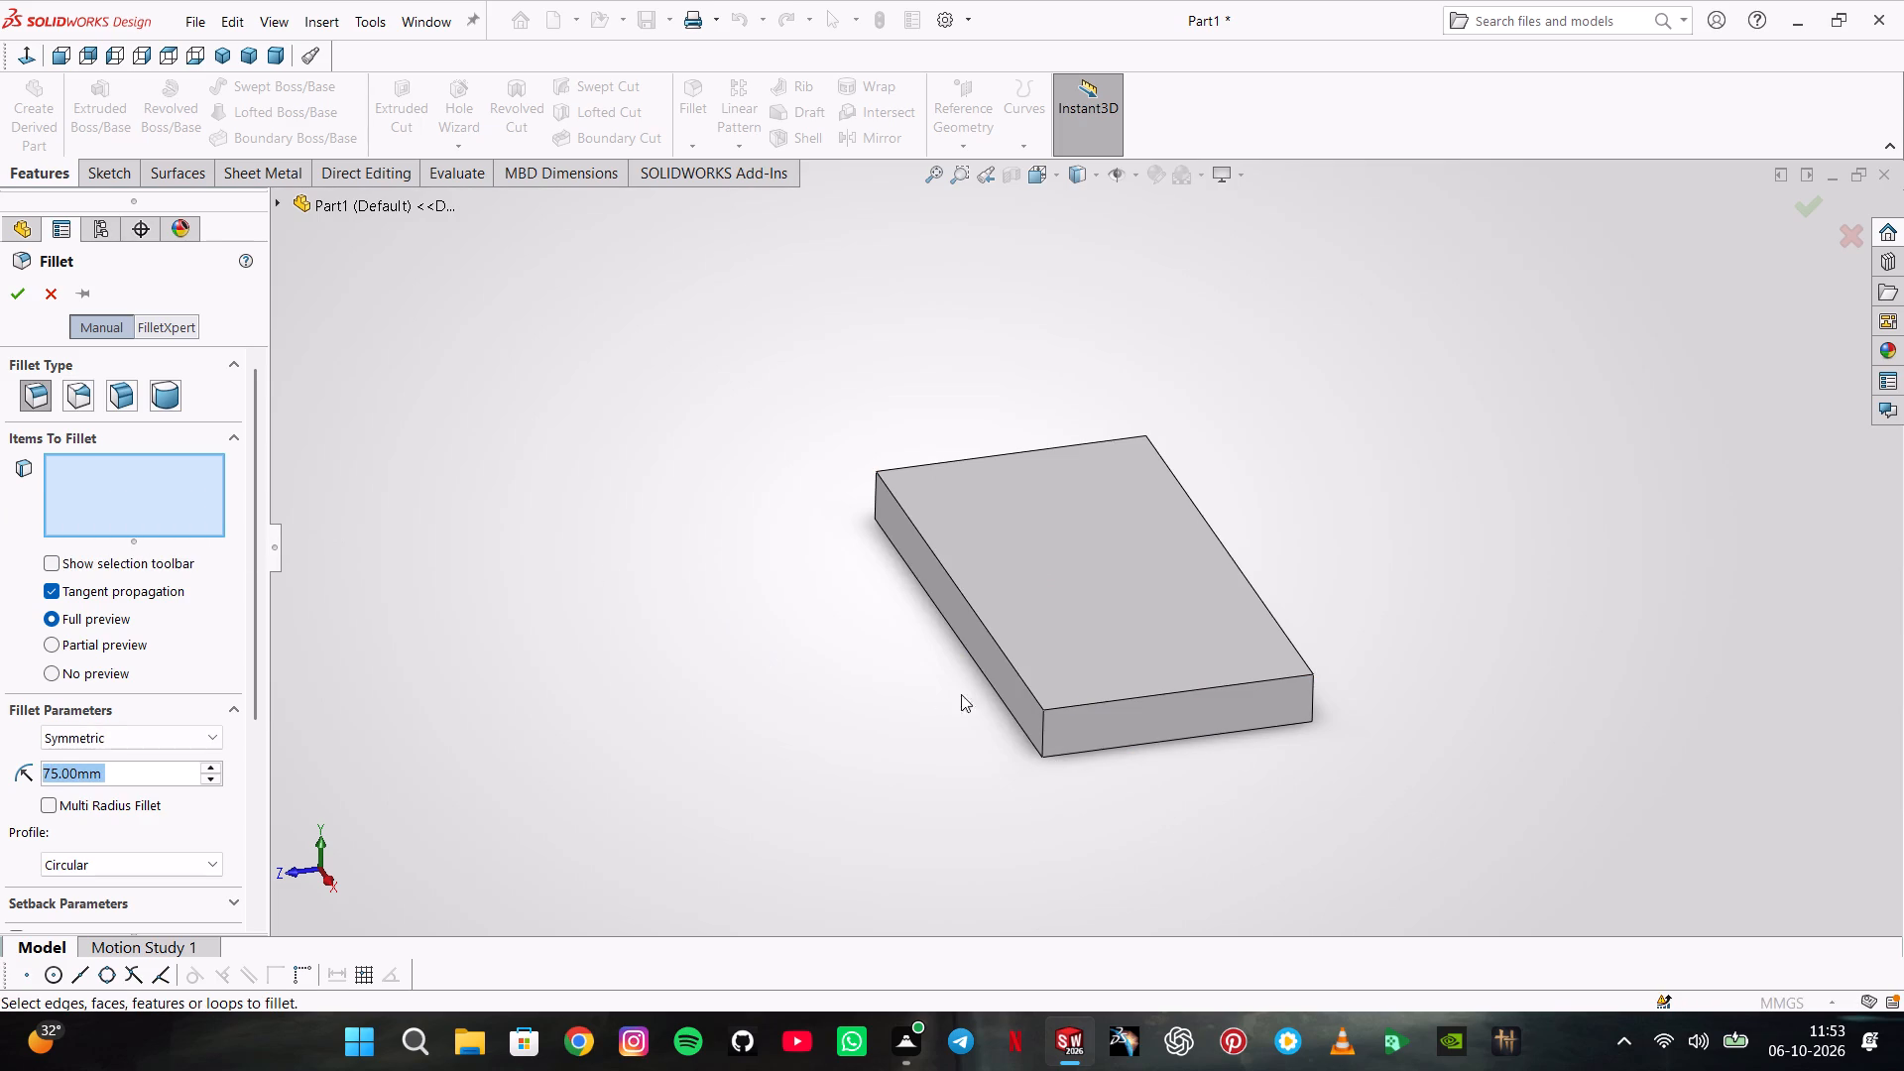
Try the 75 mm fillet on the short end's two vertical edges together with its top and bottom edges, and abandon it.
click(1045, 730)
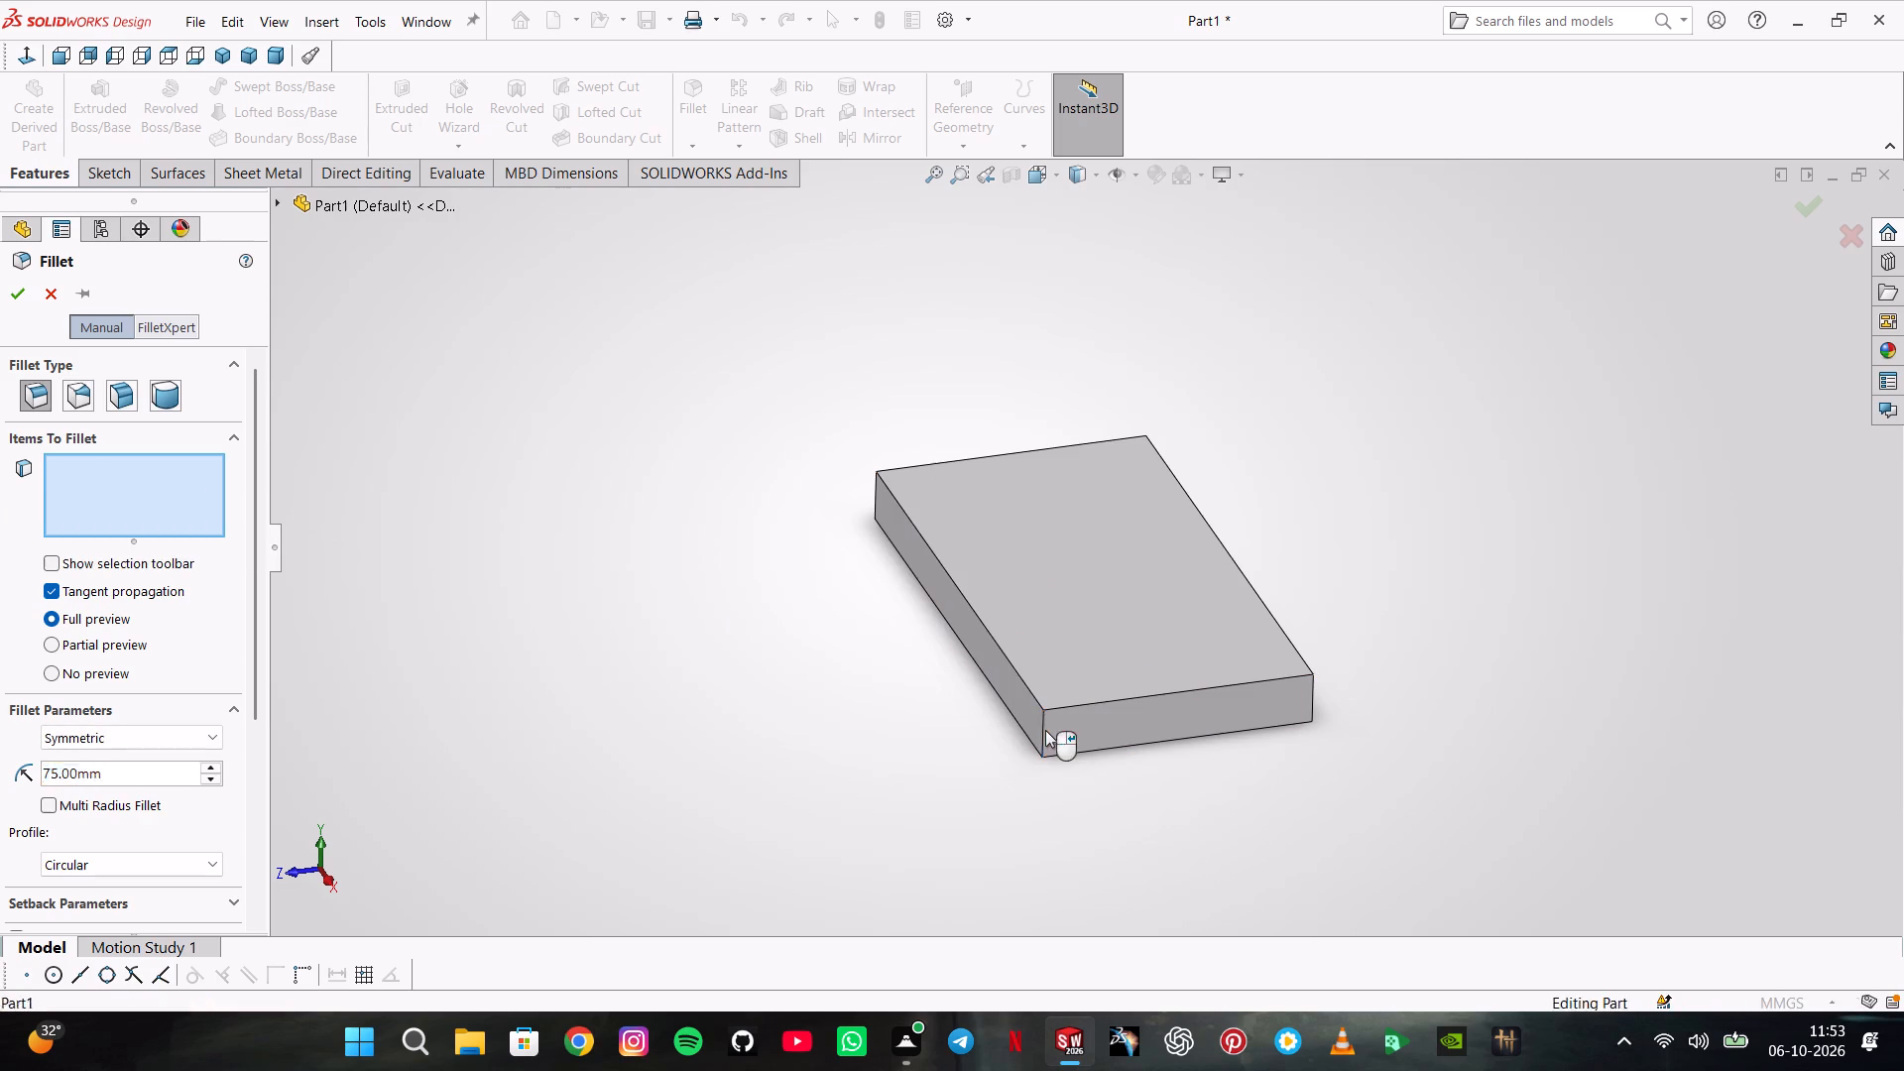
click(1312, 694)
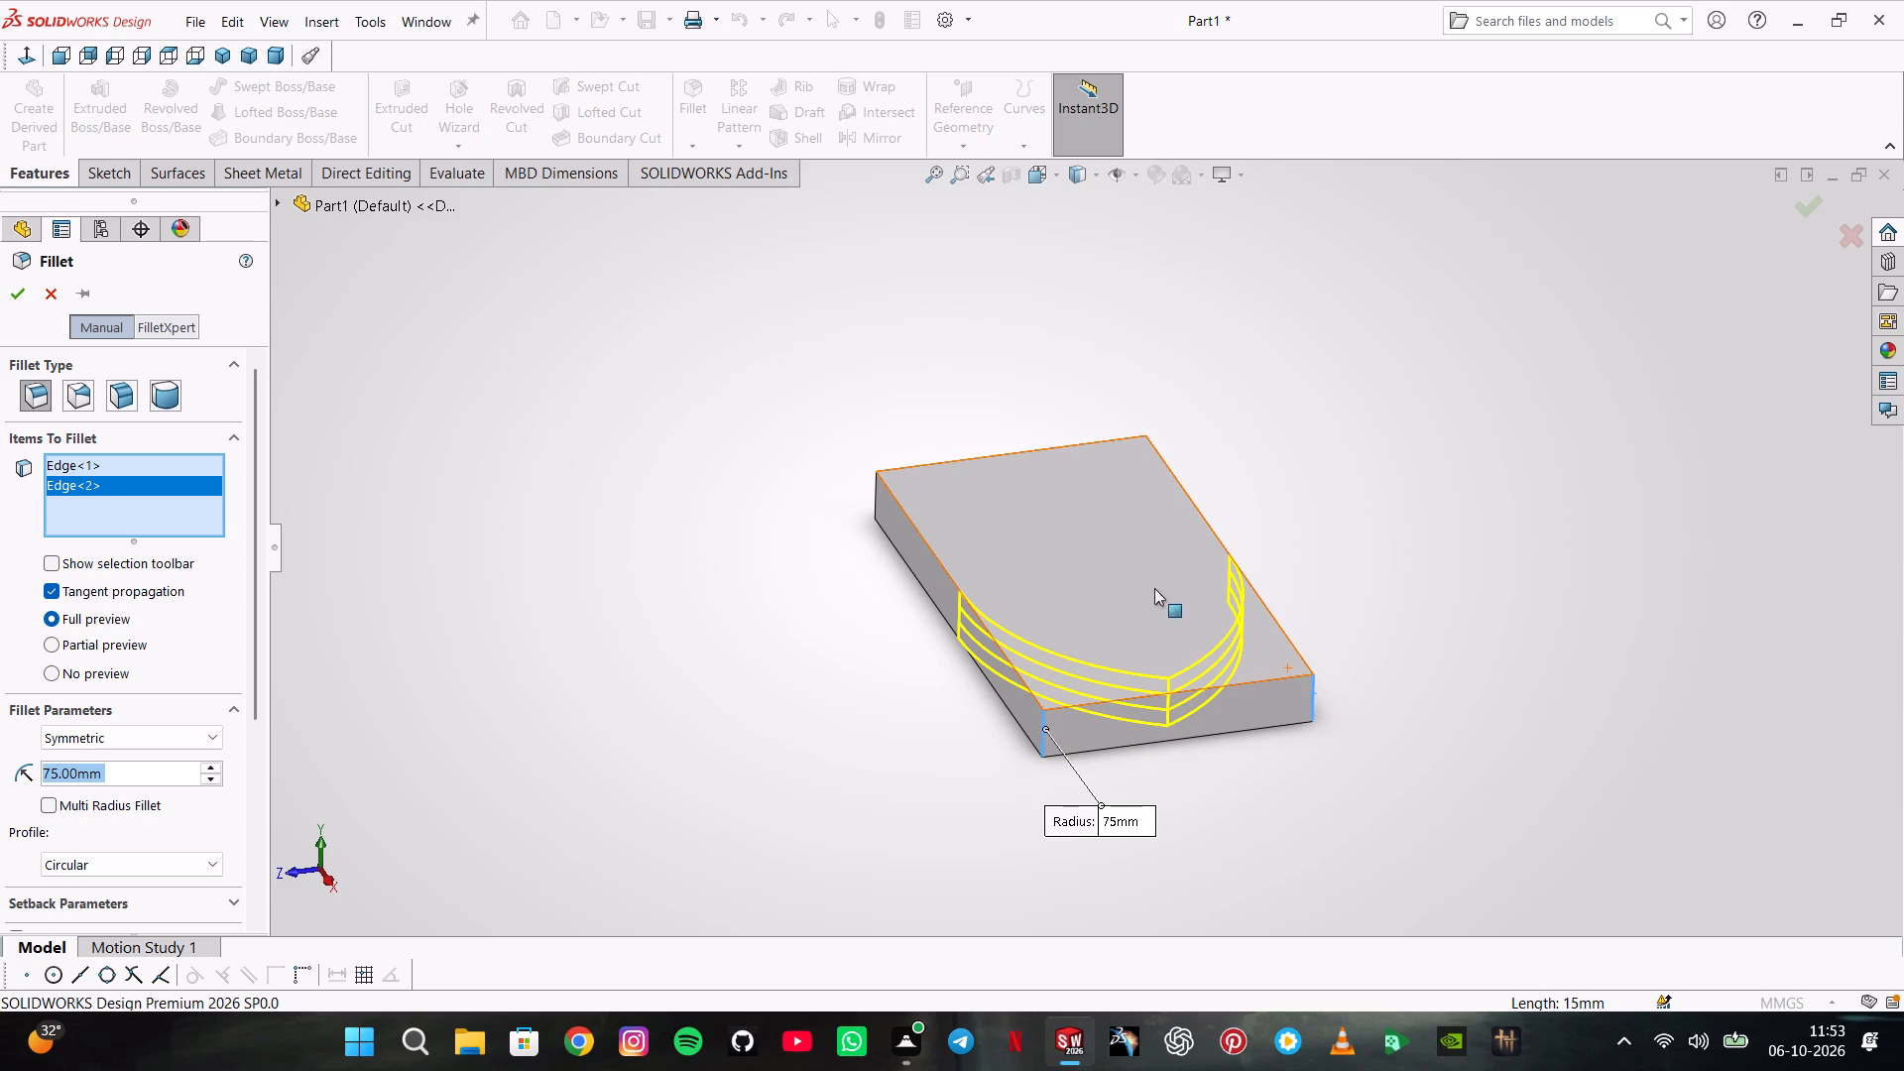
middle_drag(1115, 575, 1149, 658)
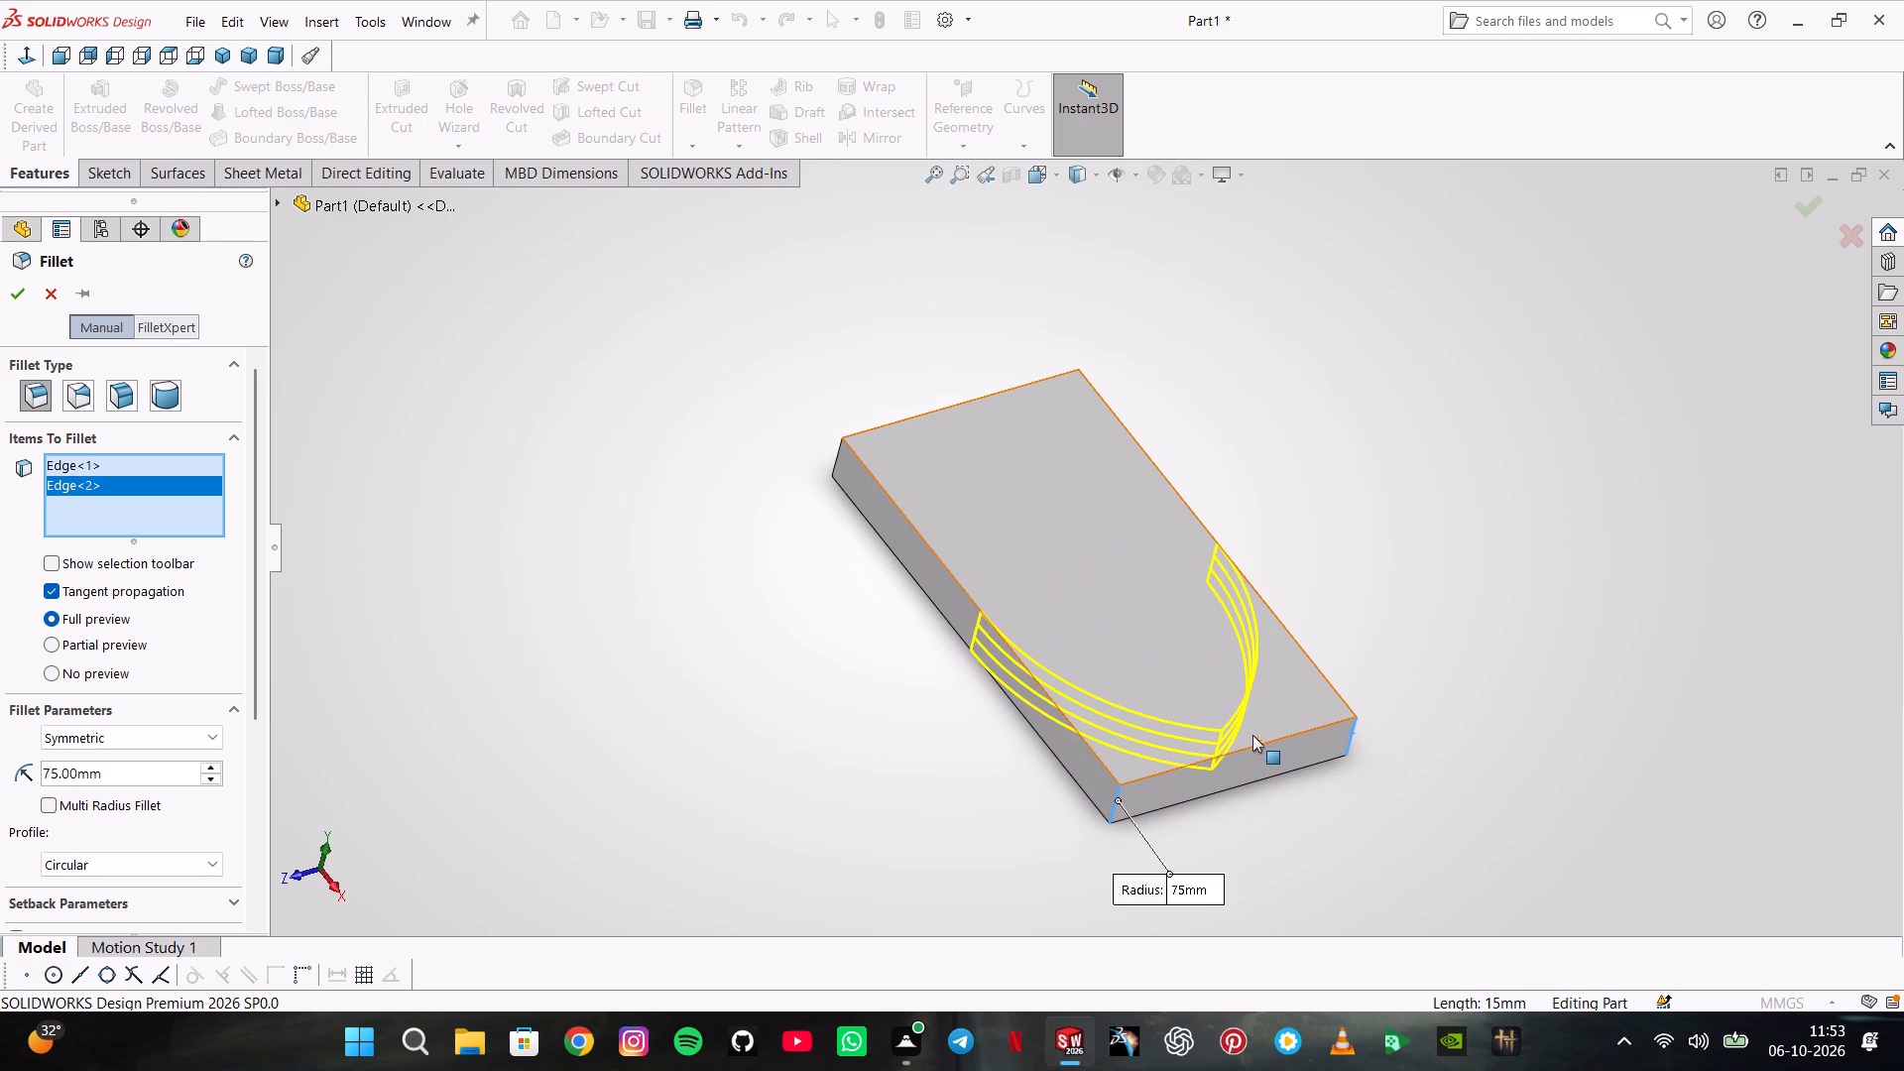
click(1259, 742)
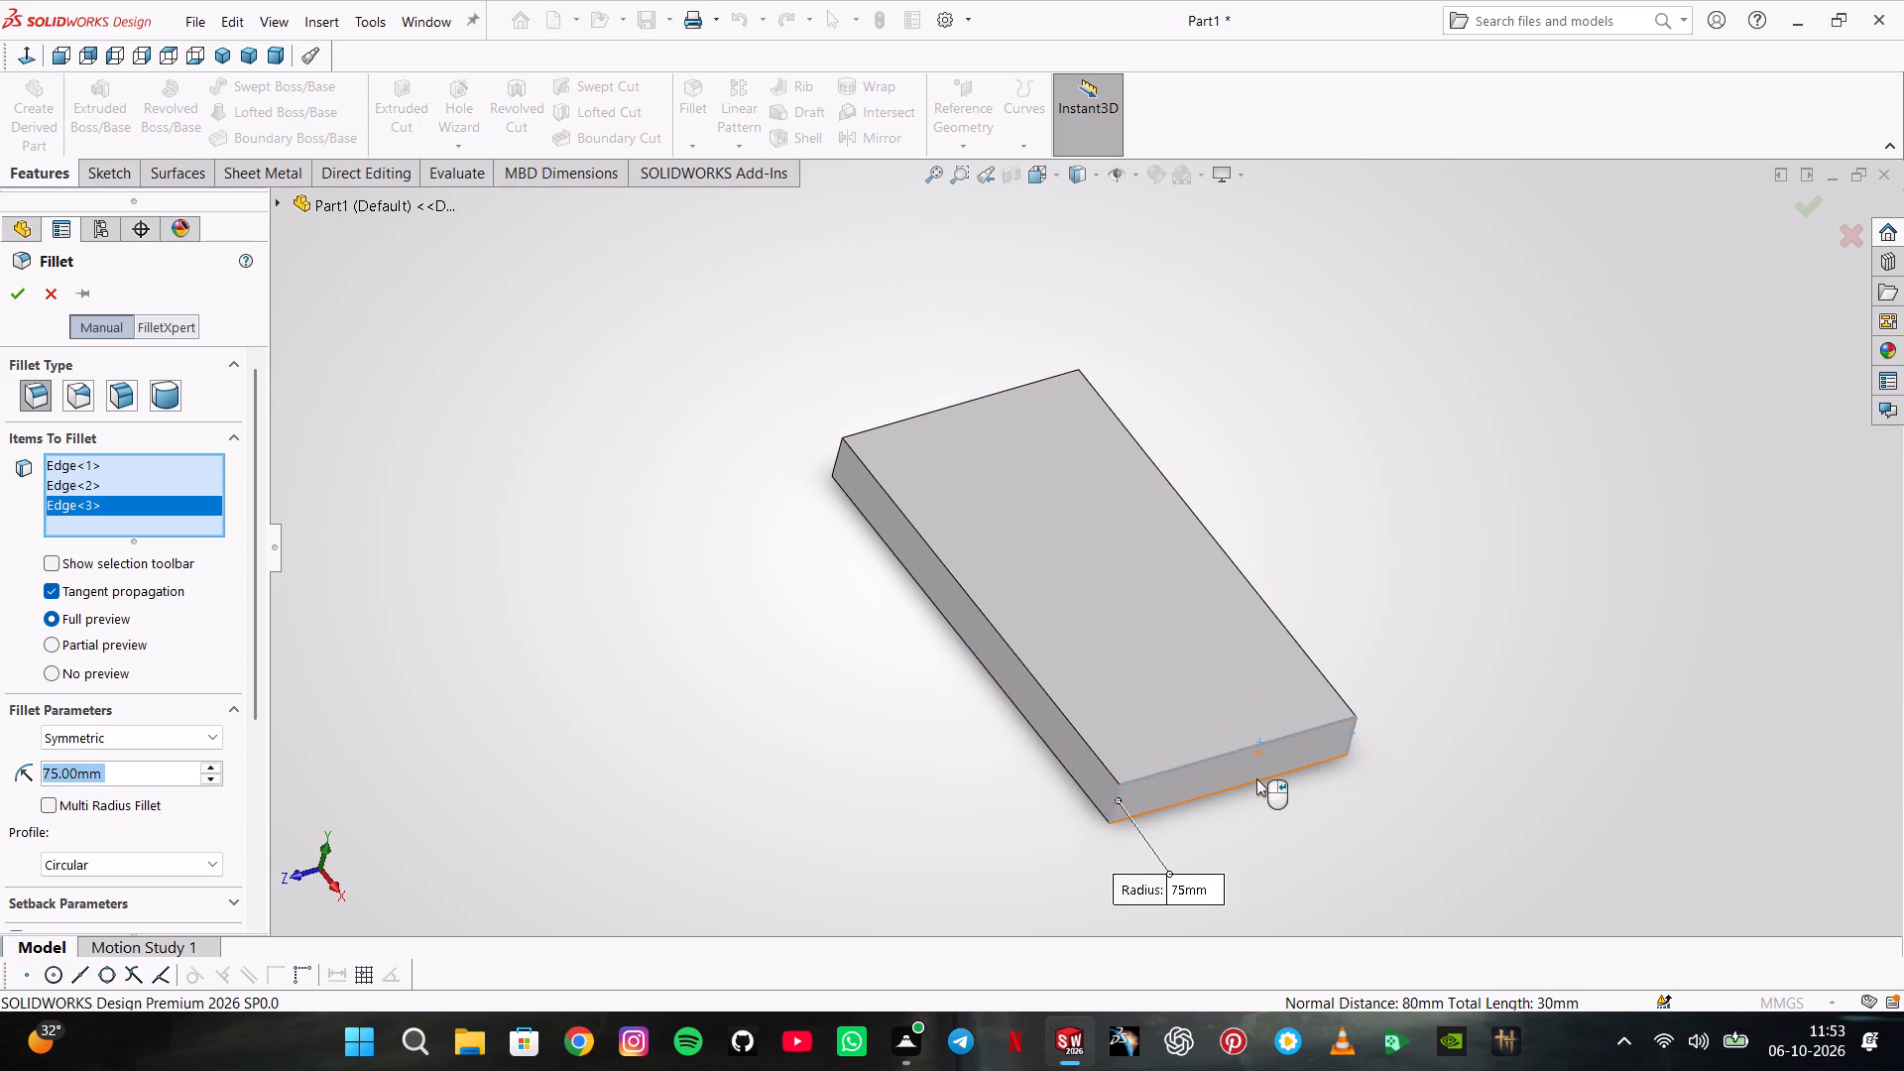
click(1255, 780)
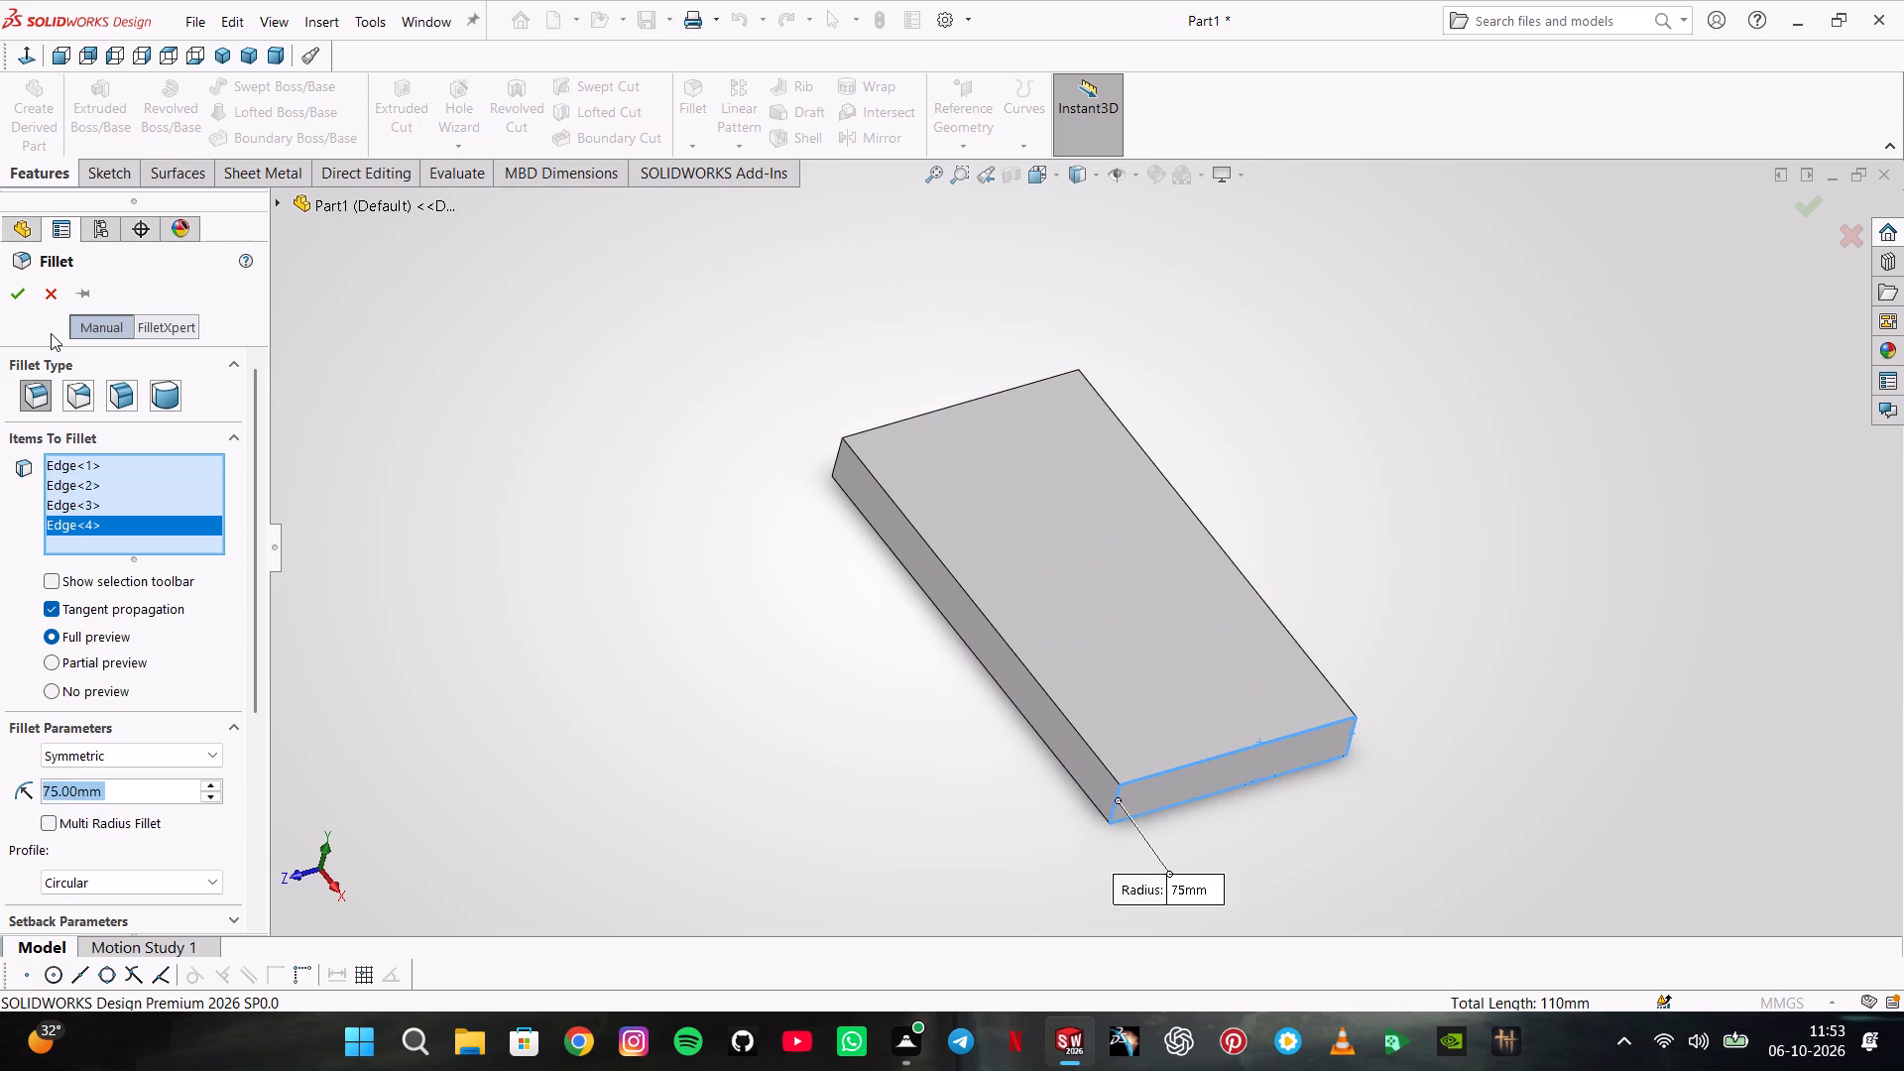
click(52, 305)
Sketch a circle of about 51 mm radius centred on the origin on the plate's top face.
scroll(1096, 522, up, 2)
middle_drag(1102, 523, 1103, 672)
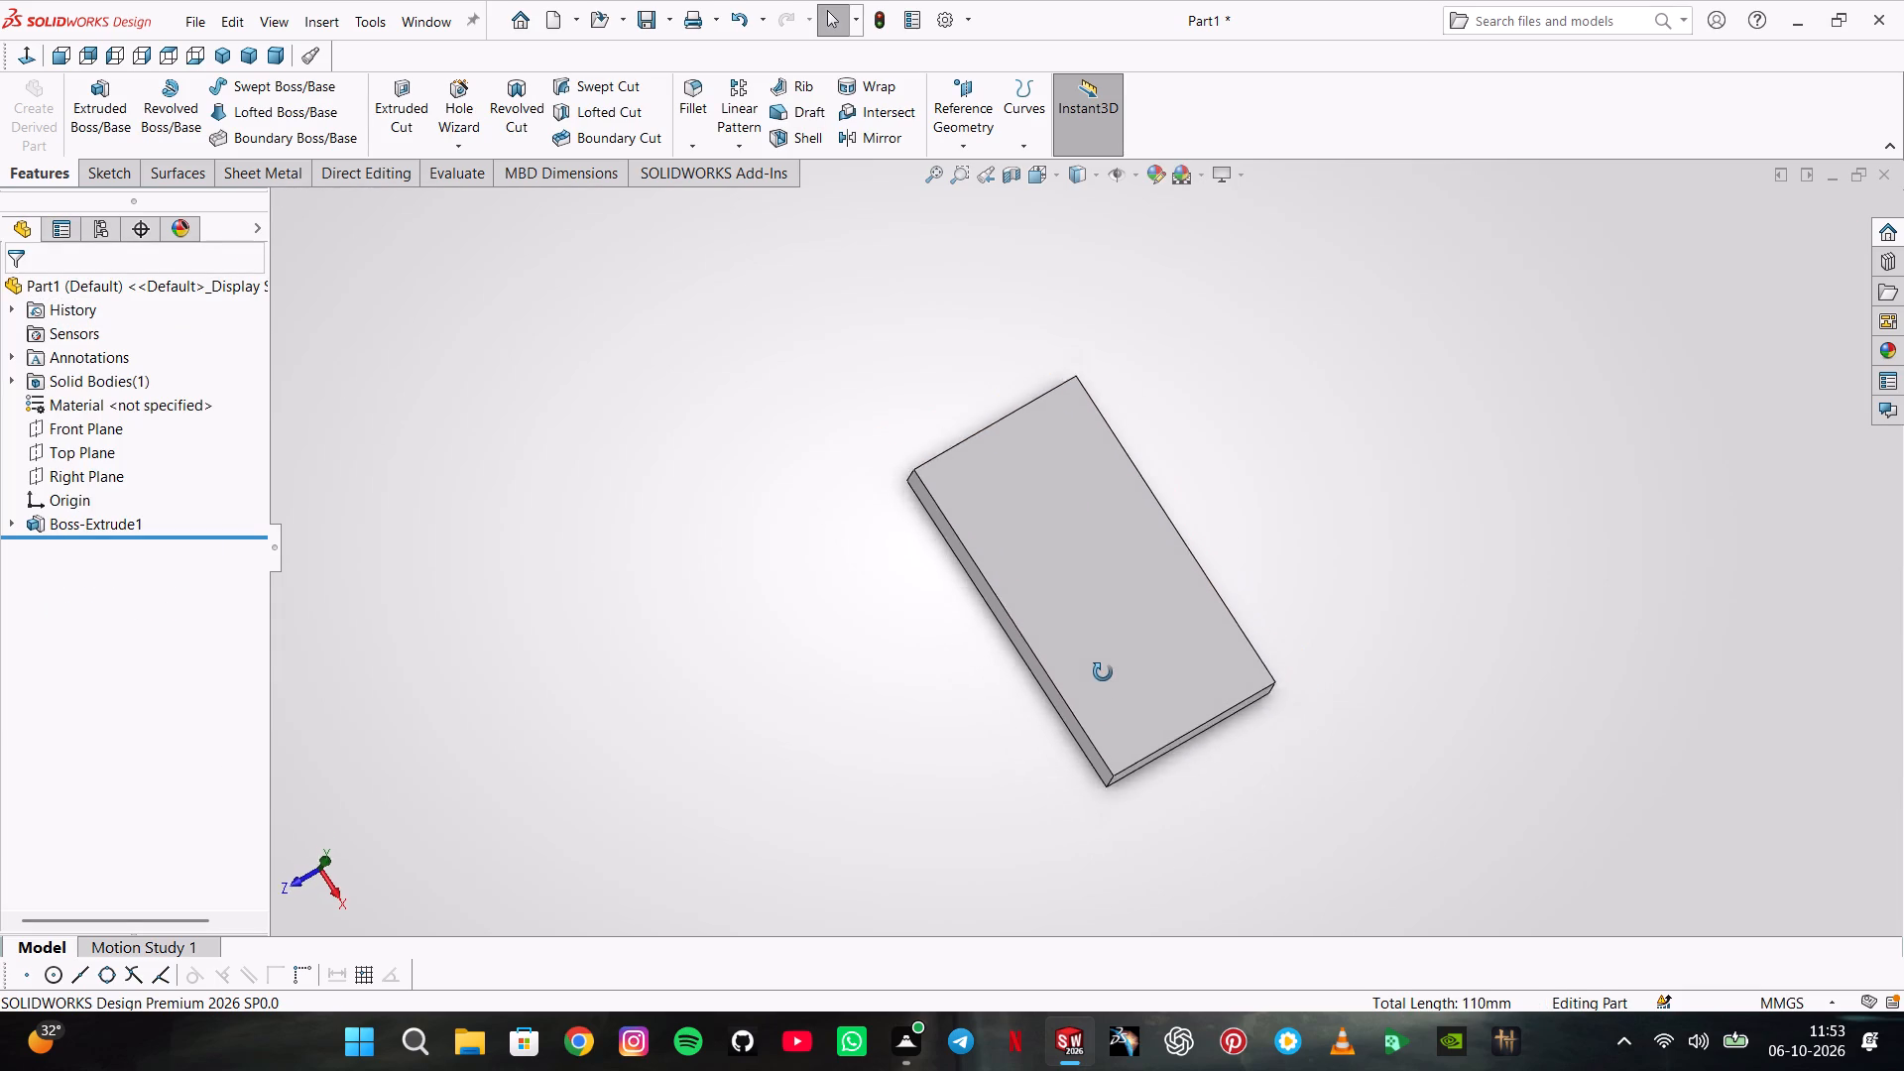
middle_drag(1103, 672, 1081, 711)
scroll(1103, 675, down, 1)
click(954, 416)
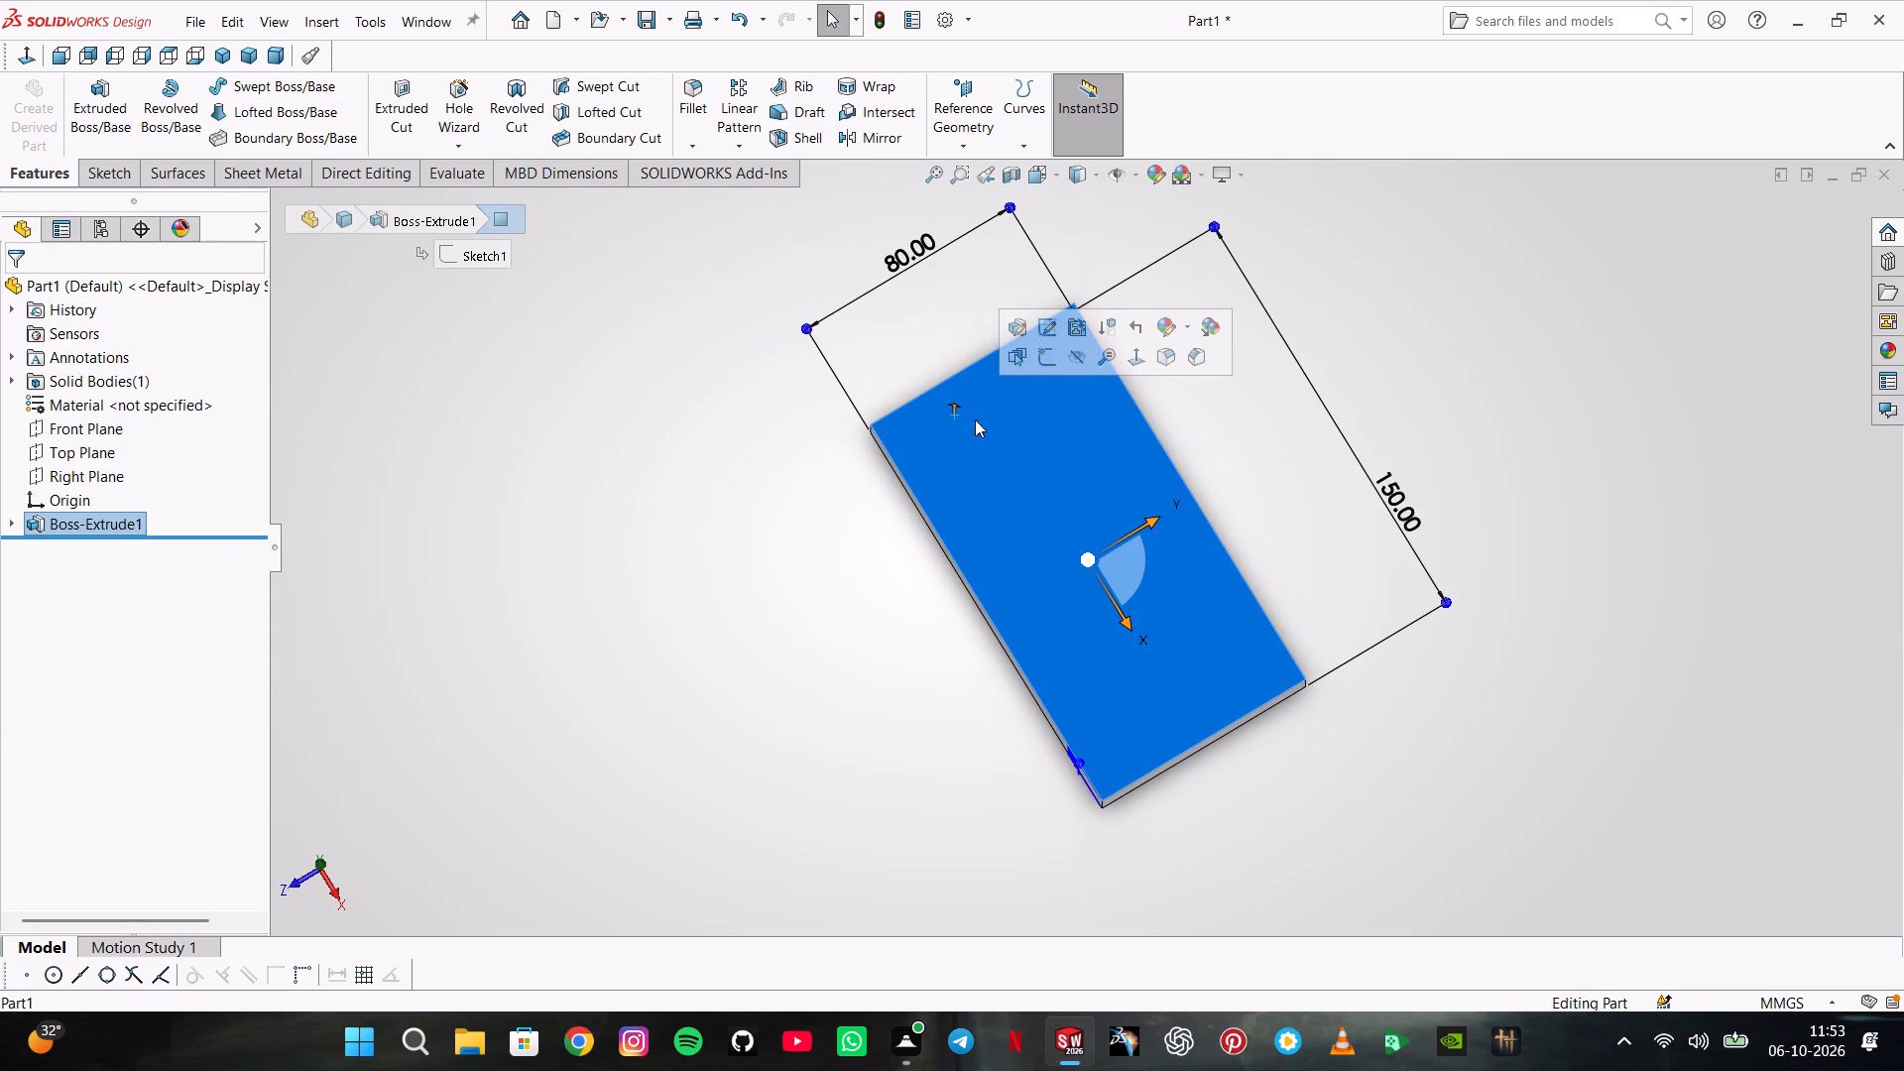
click(1042, 361)
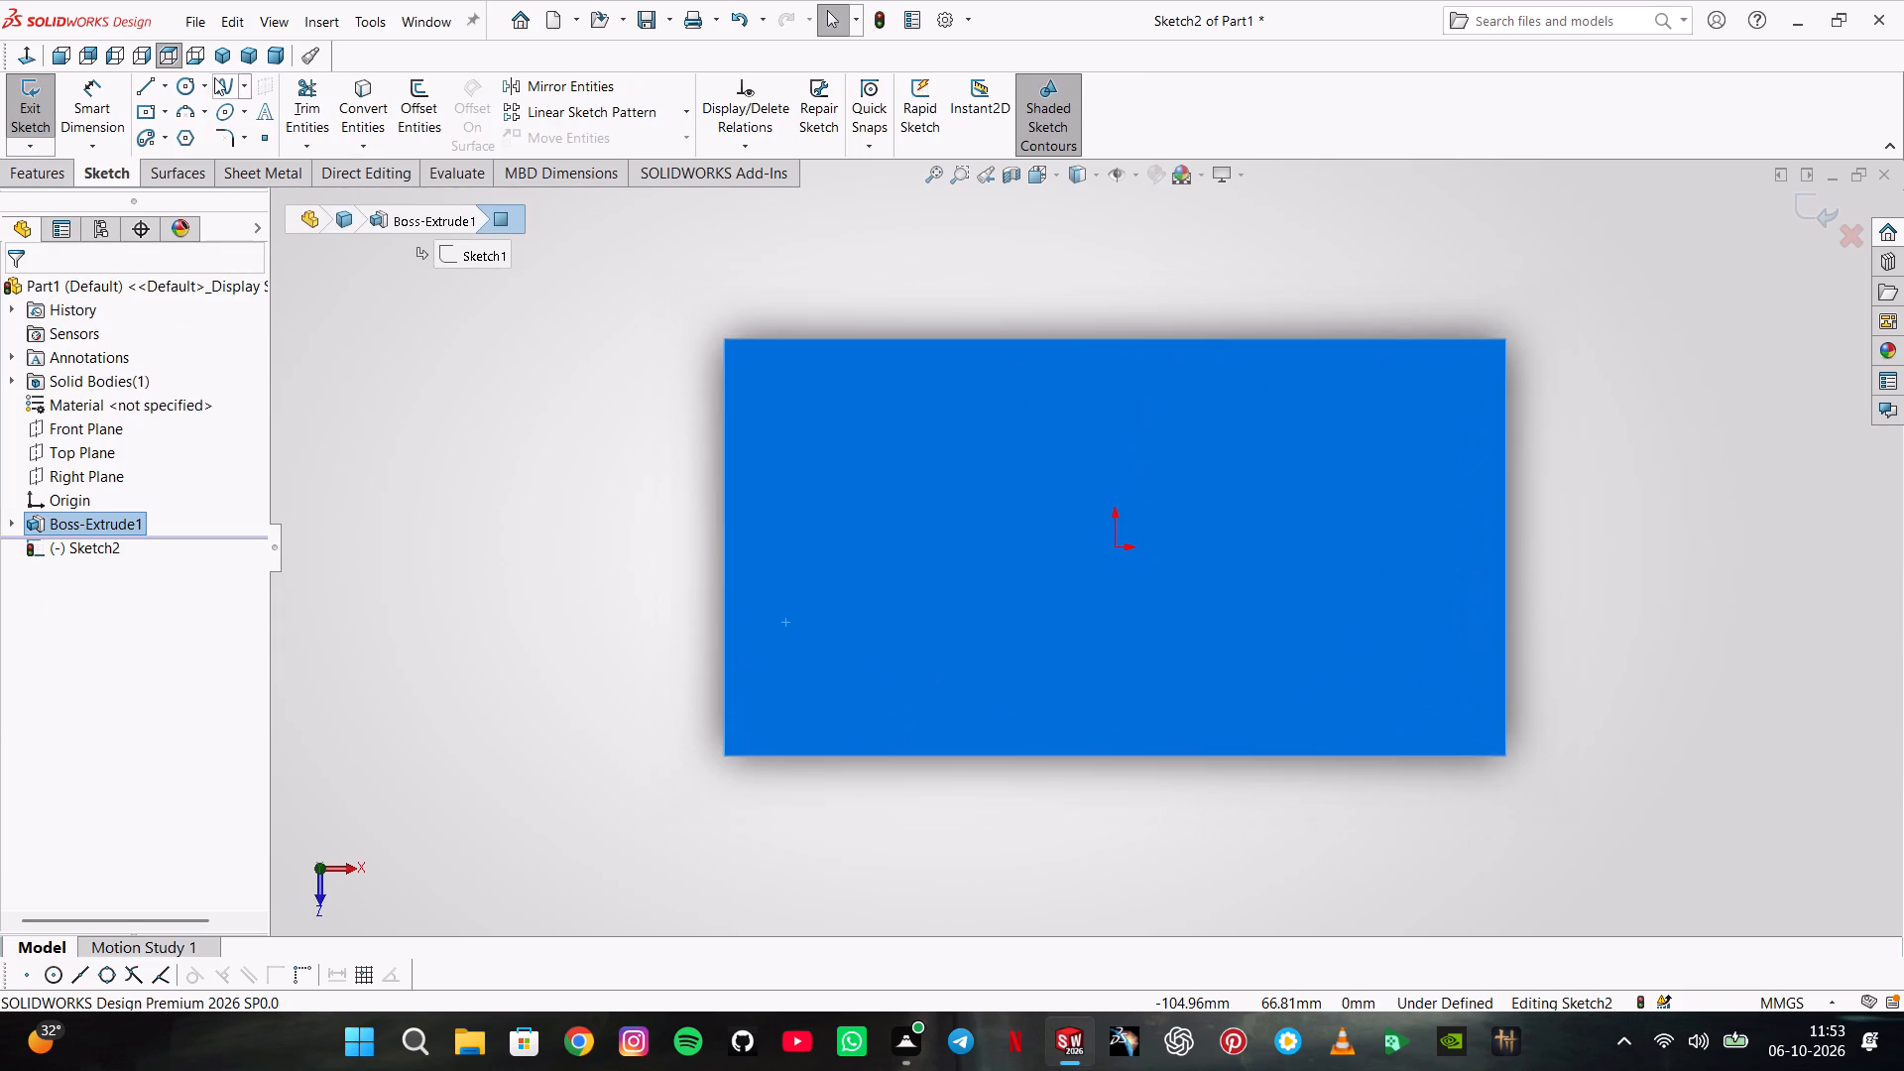
click(194, 79)
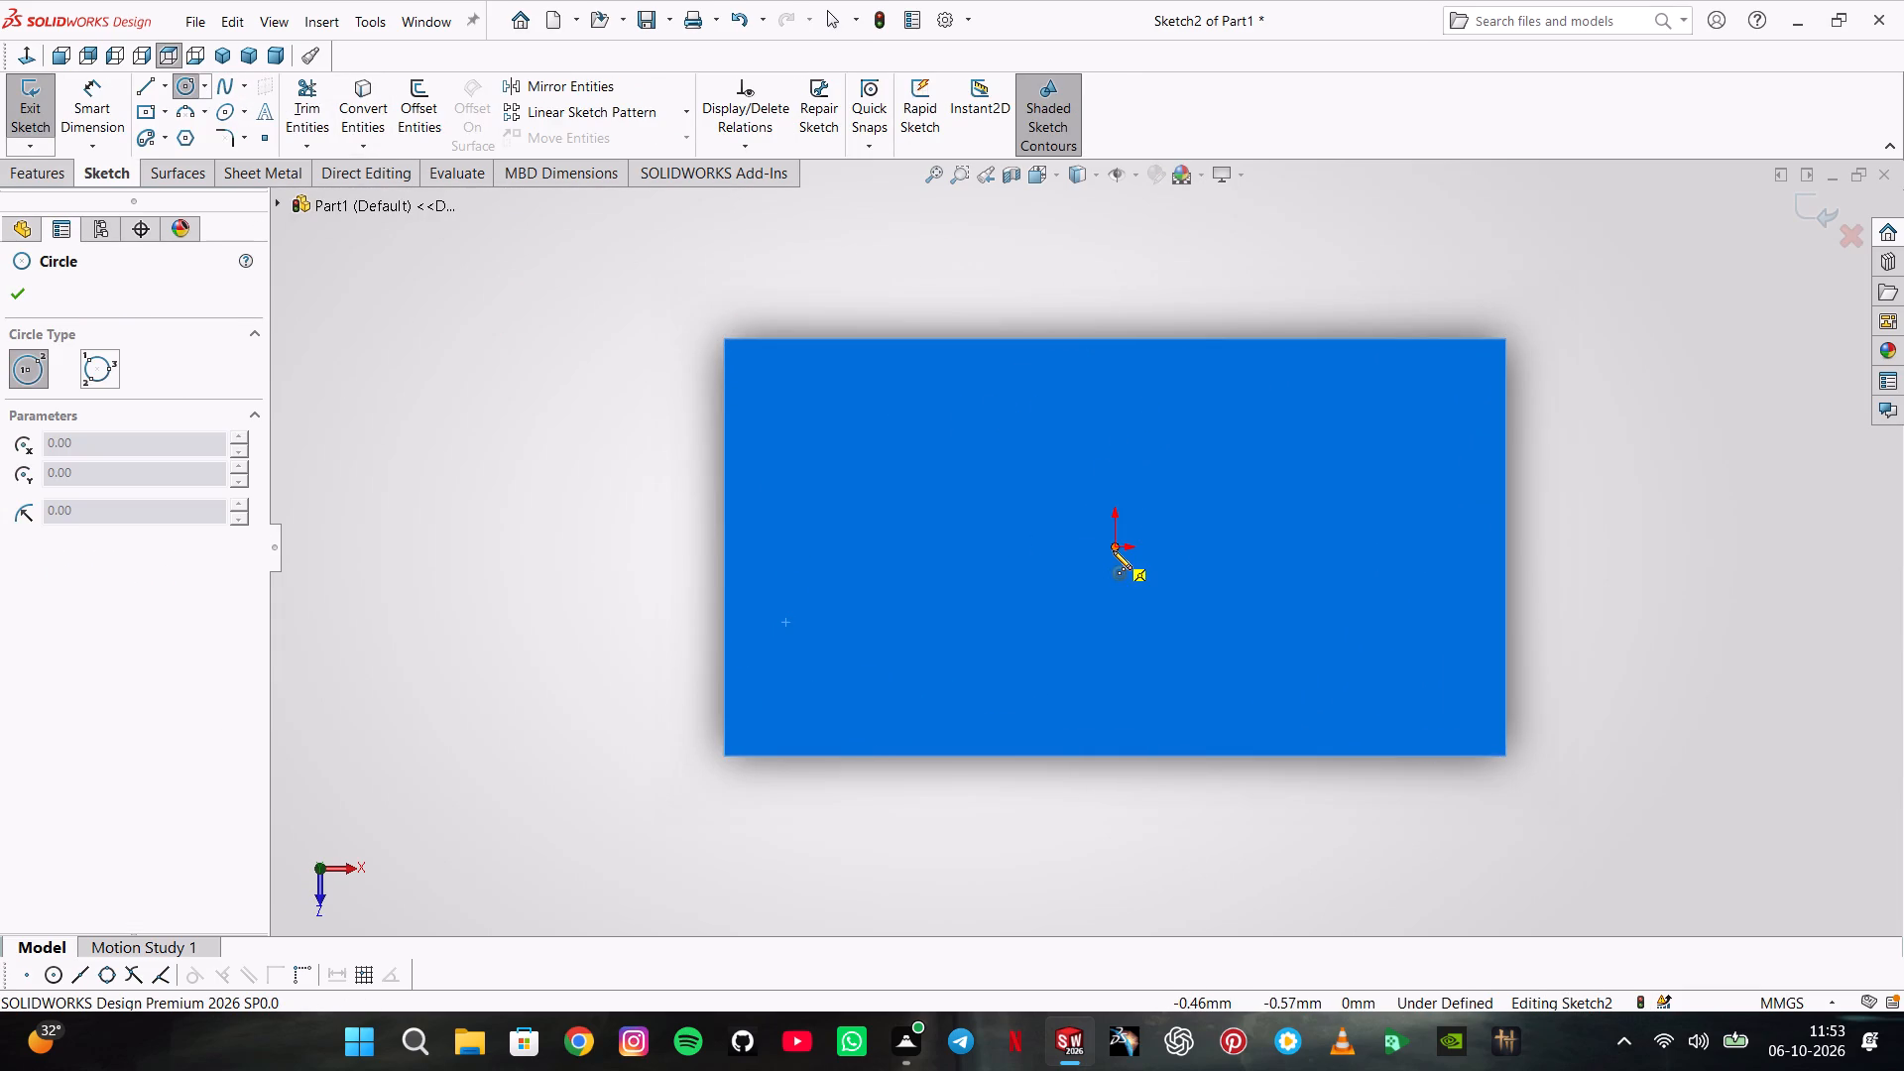
click(1113, 550)
click(988, 779)
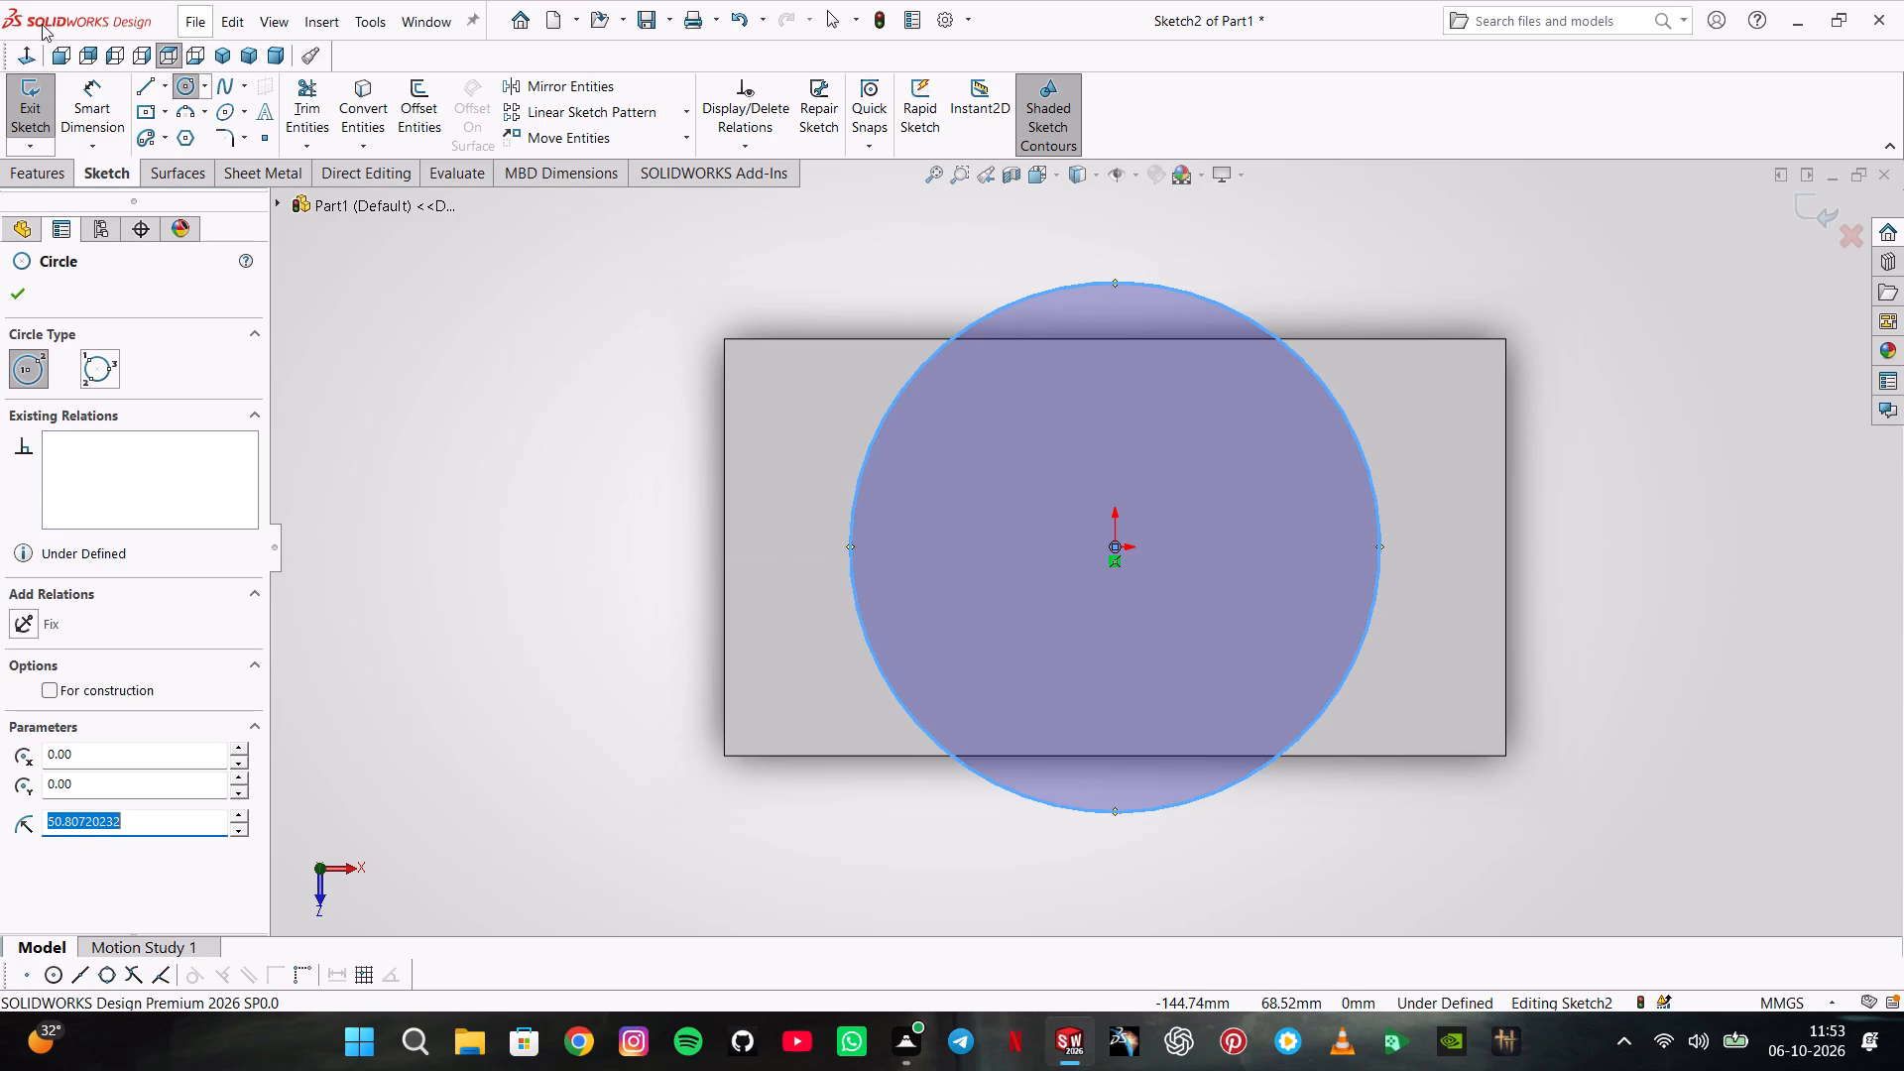
click(45, 77)
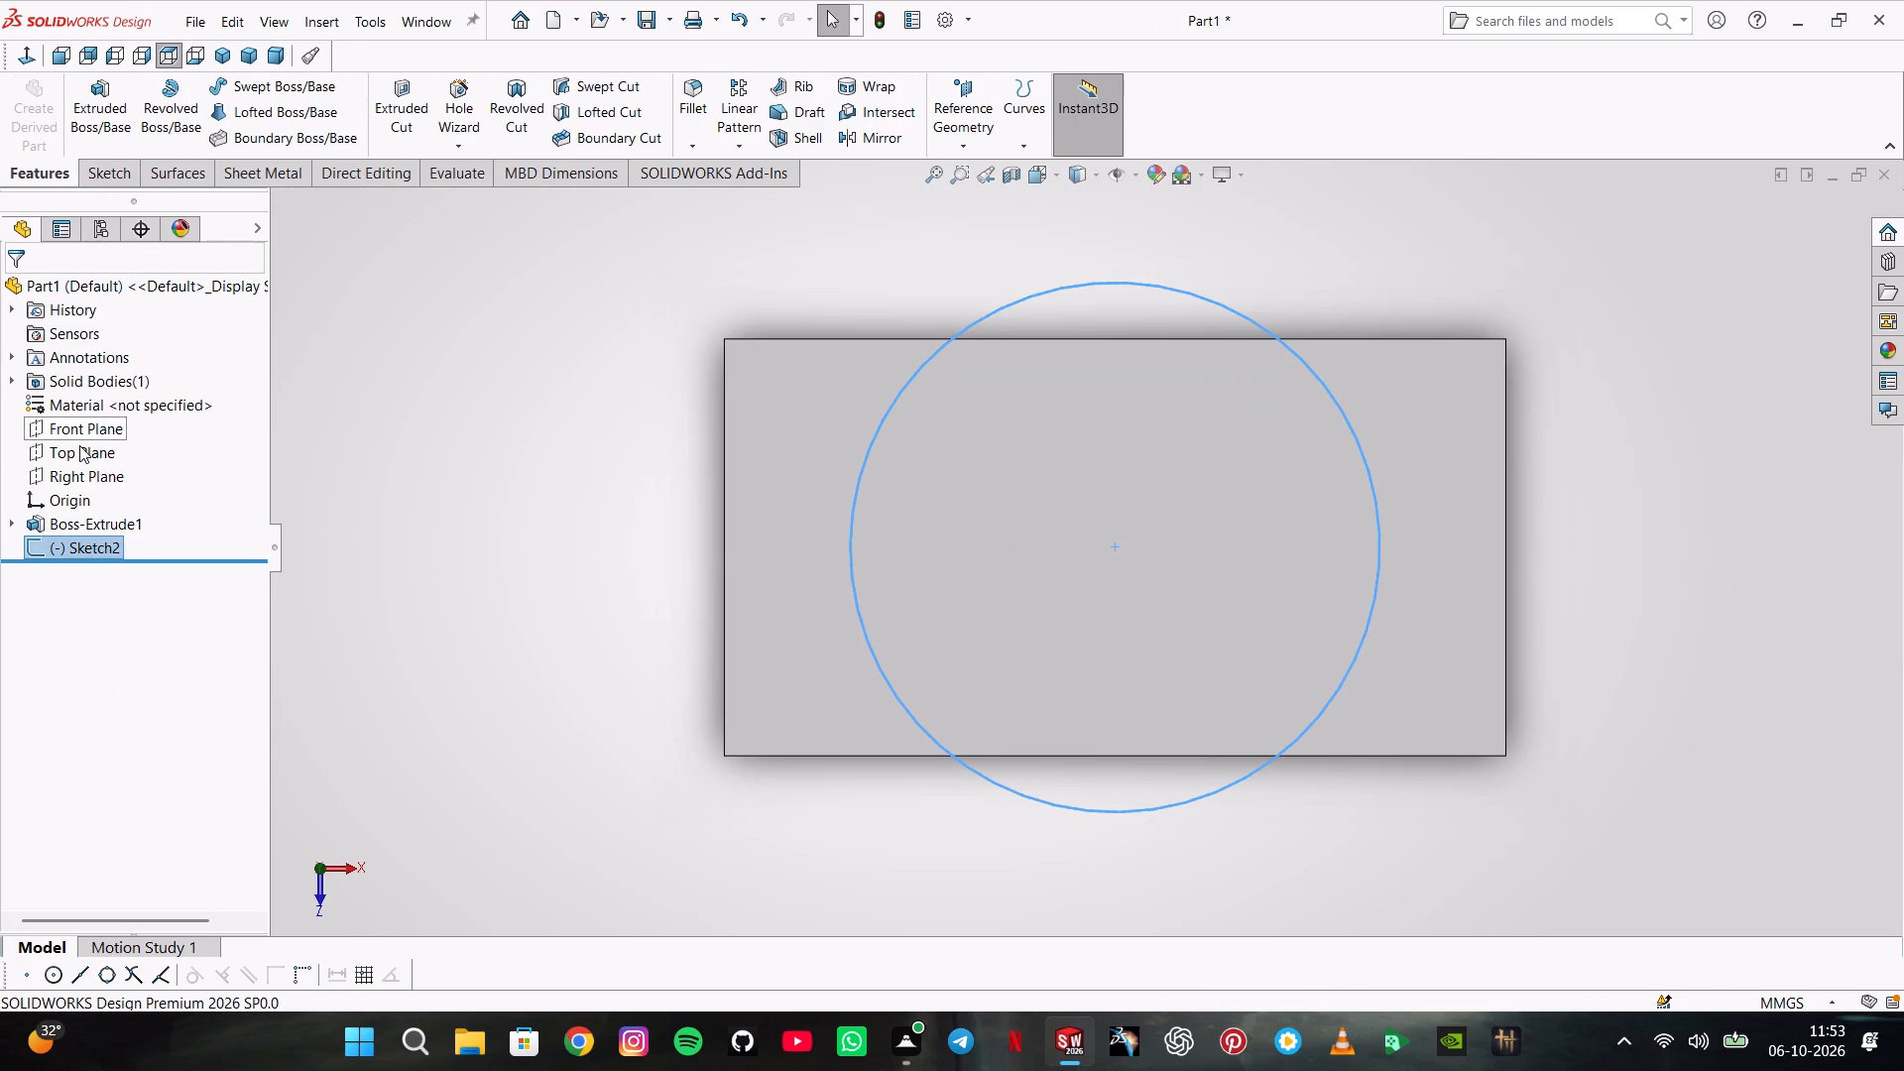
Reopen the circle's sketch and dimension its diameter as 75*2 (150 mm).
click(80, 541)
click(99, 485)
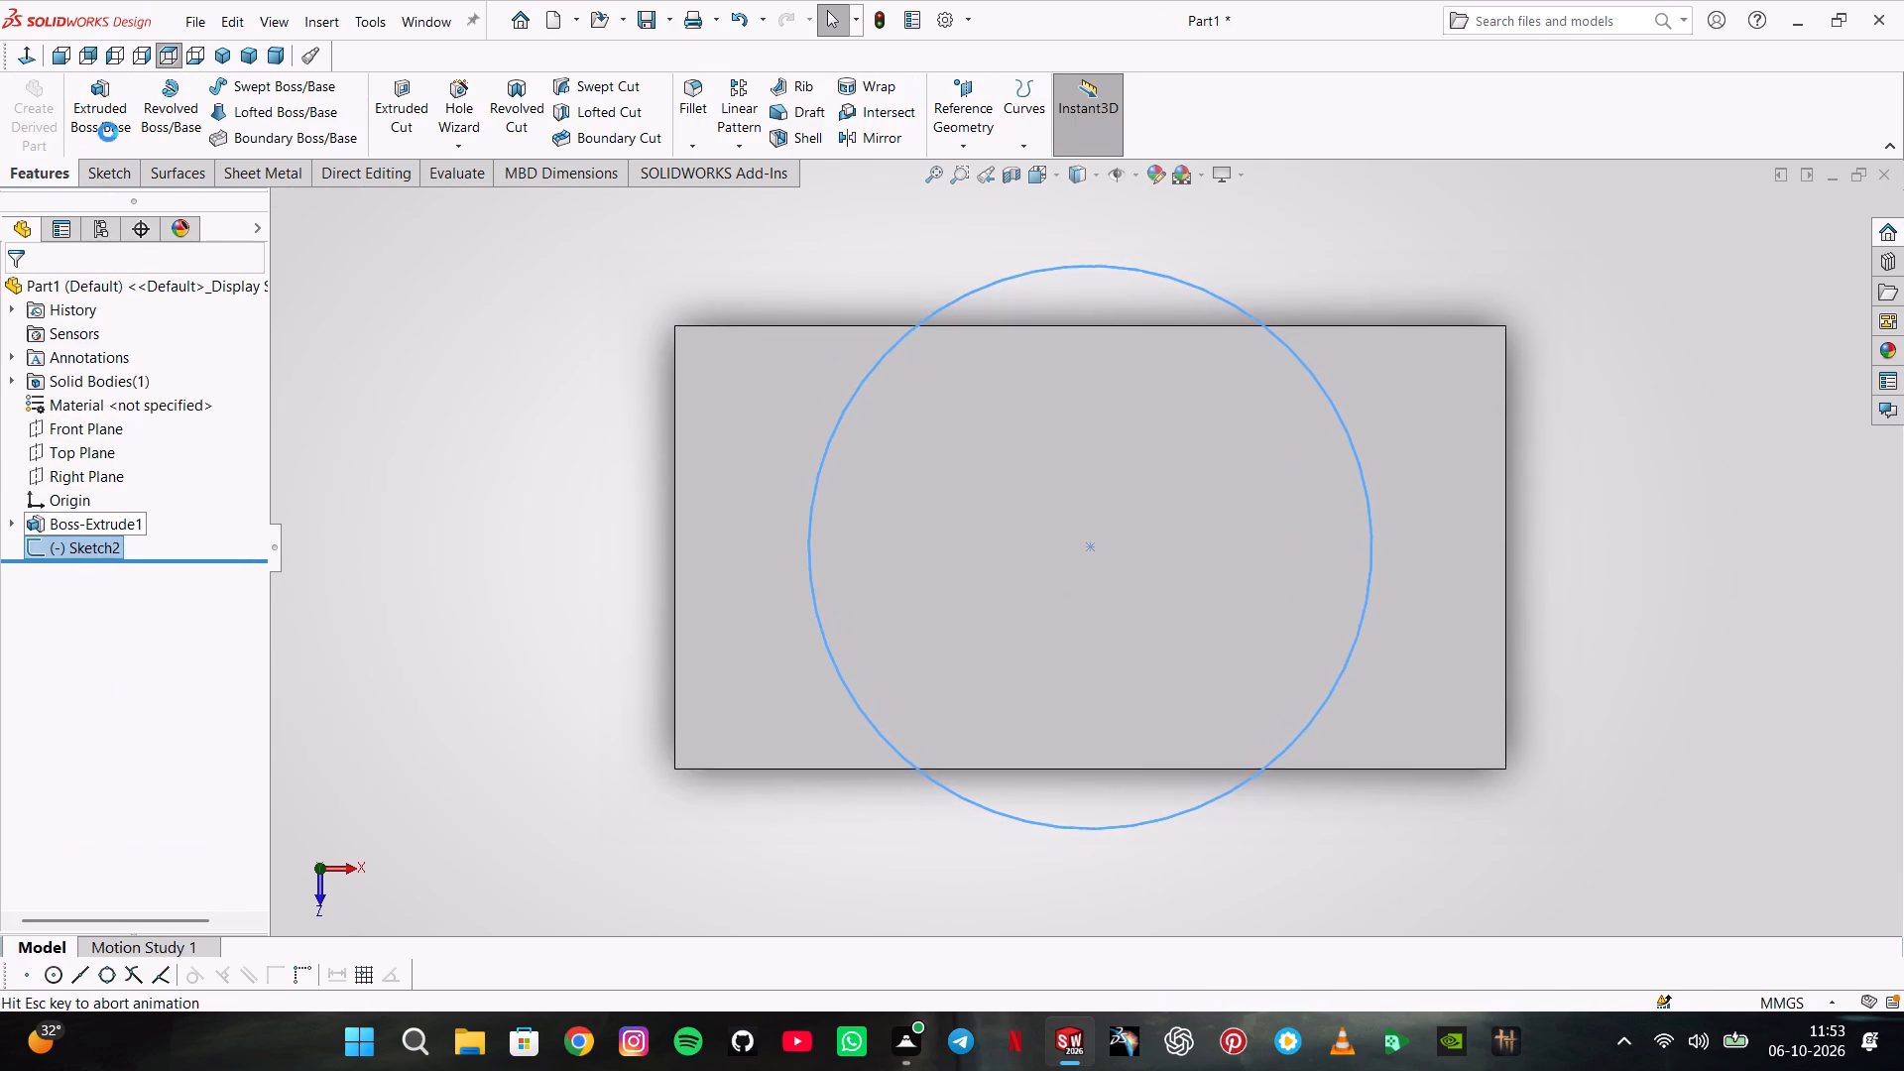
click(115, 168)
click(118, 126)
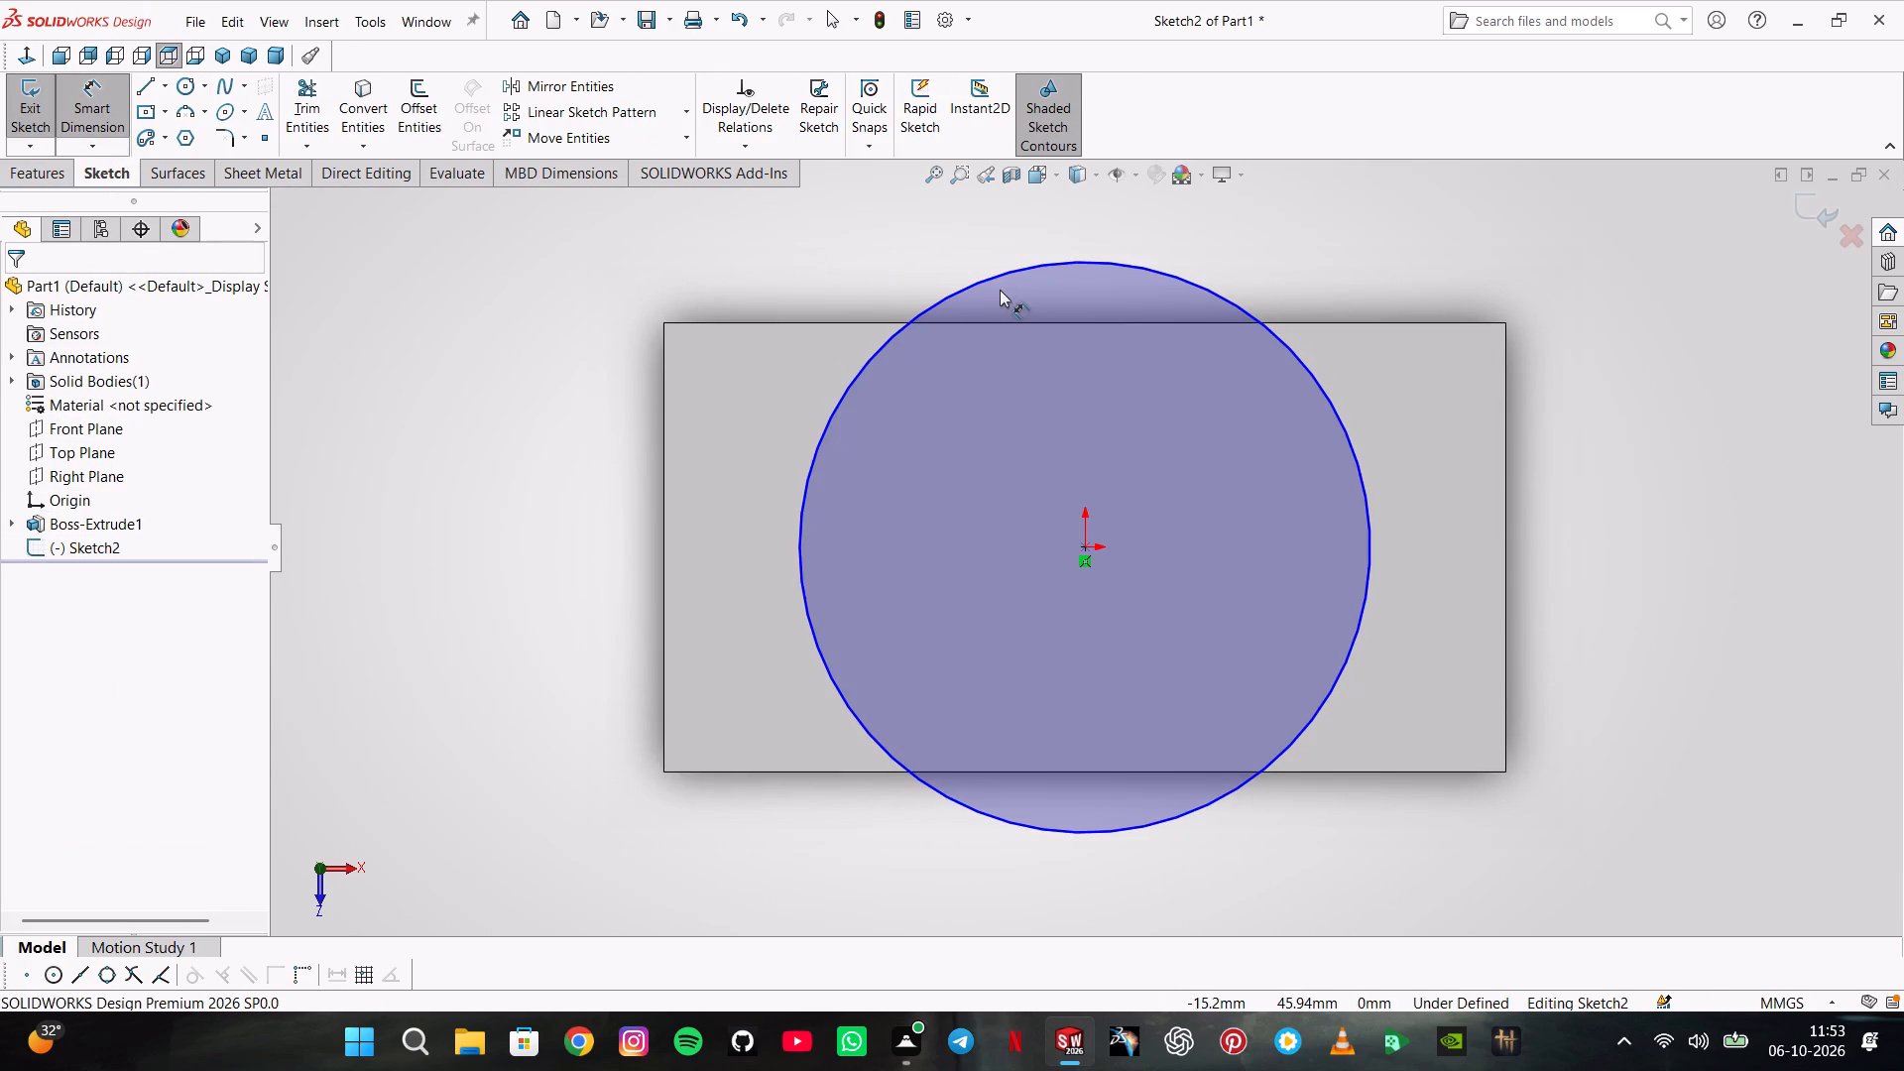
click(995, 274)
click(913, 261)
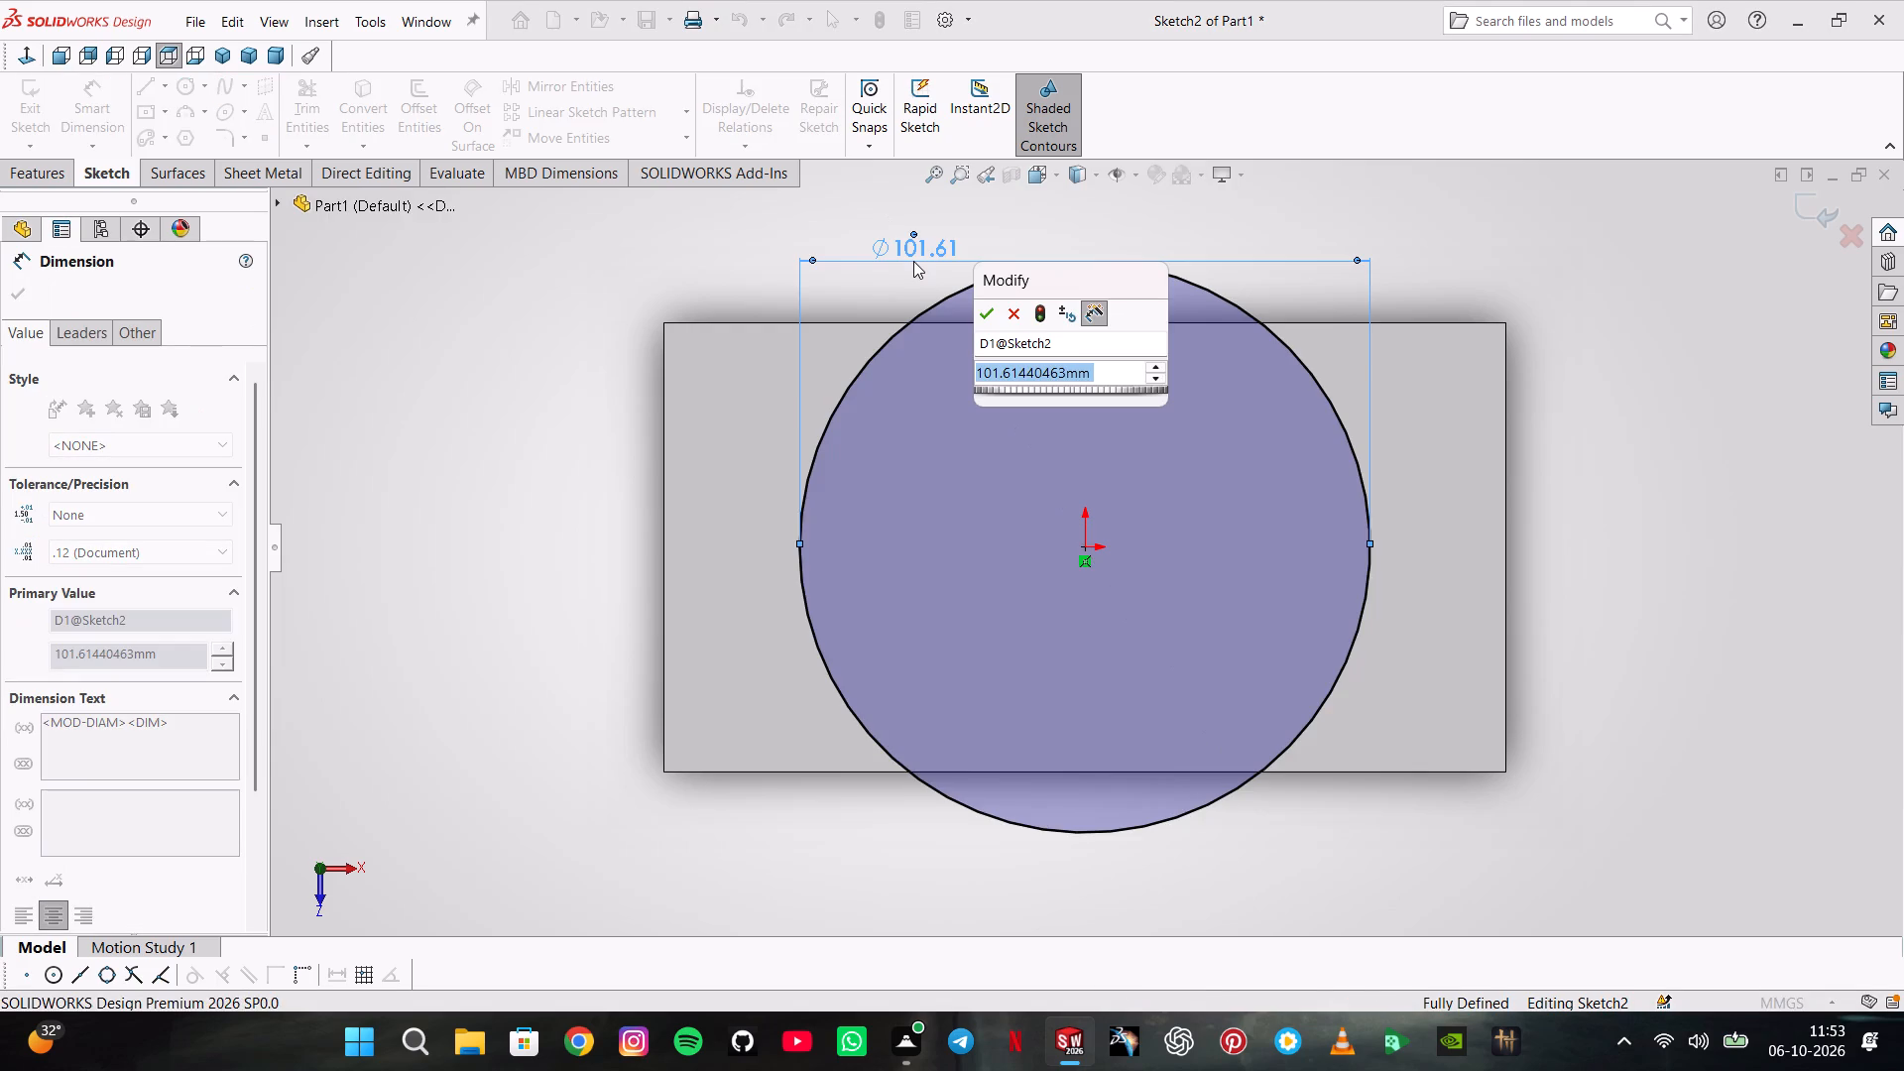
text(75*2)
key(Return)
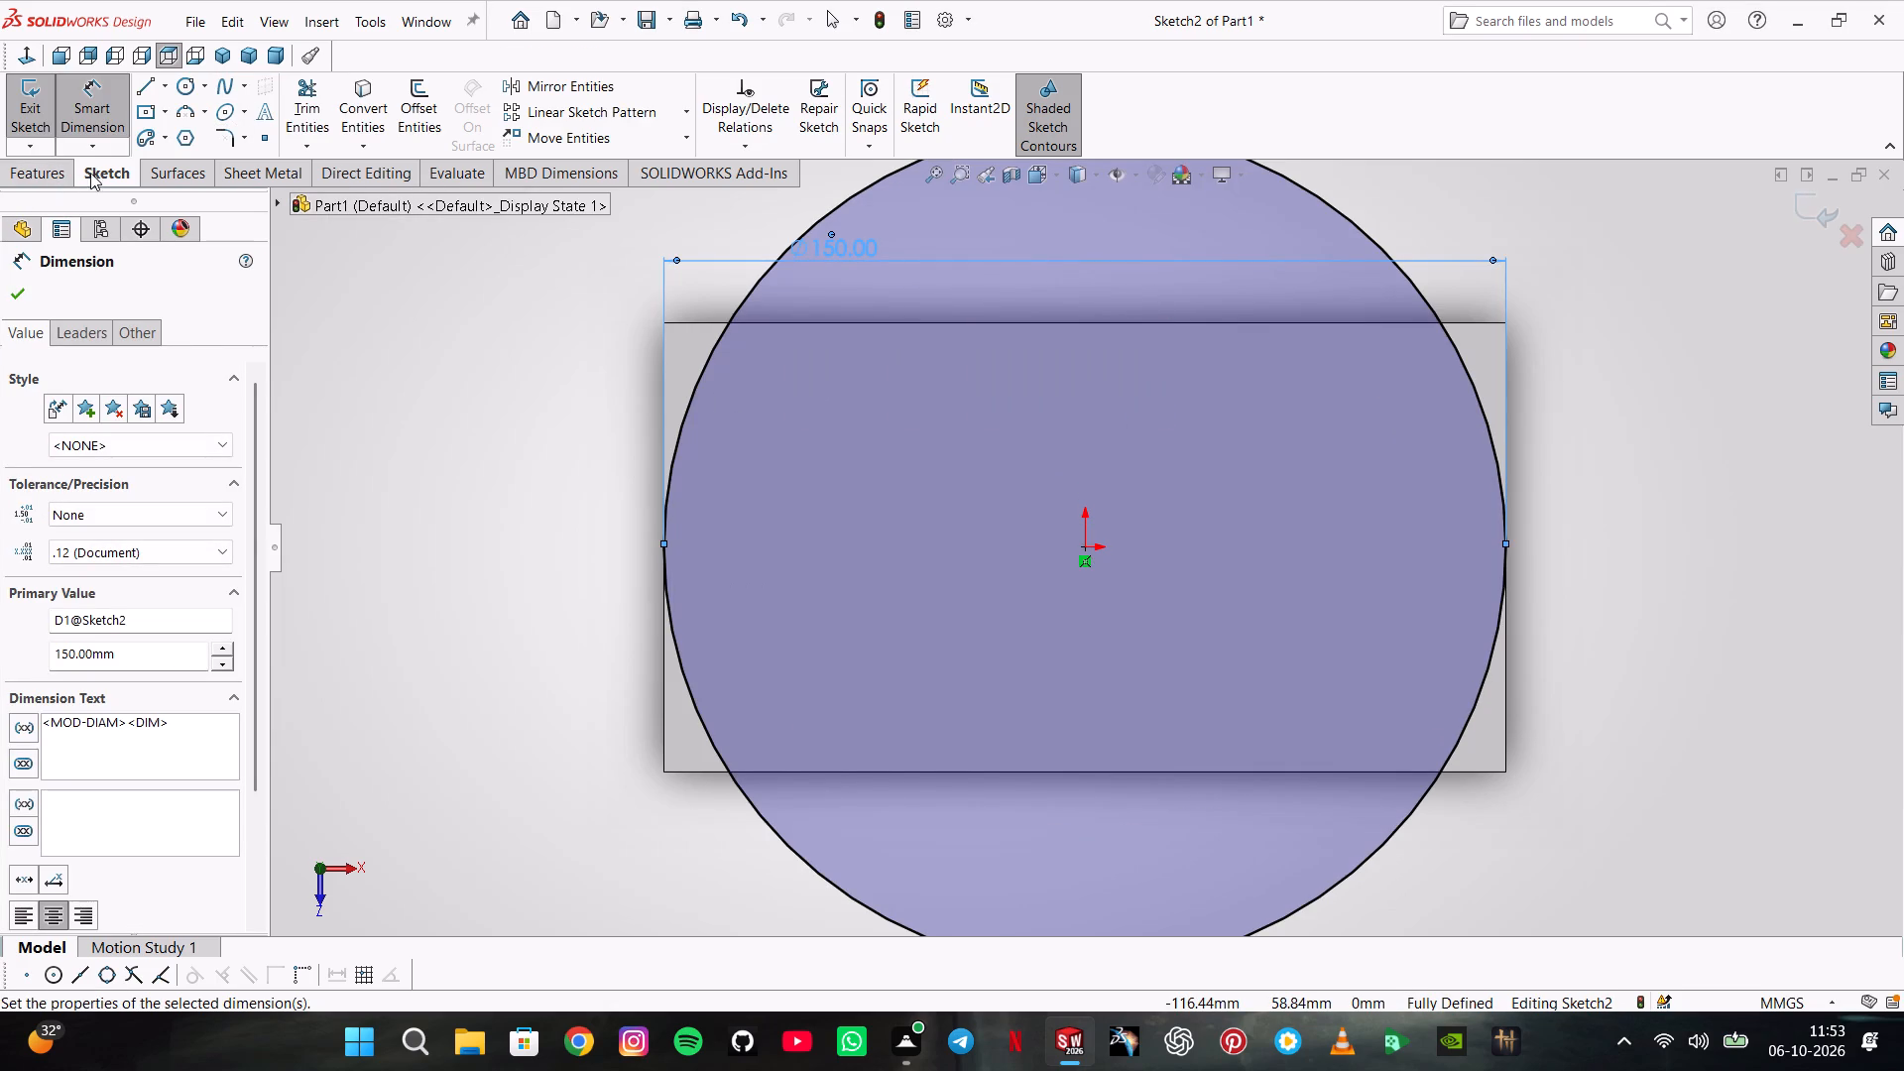
Draw lines along the positive-X short edge and from both its corners along the long edges to the circle, enclosing the corner regions.
click(162, 90)
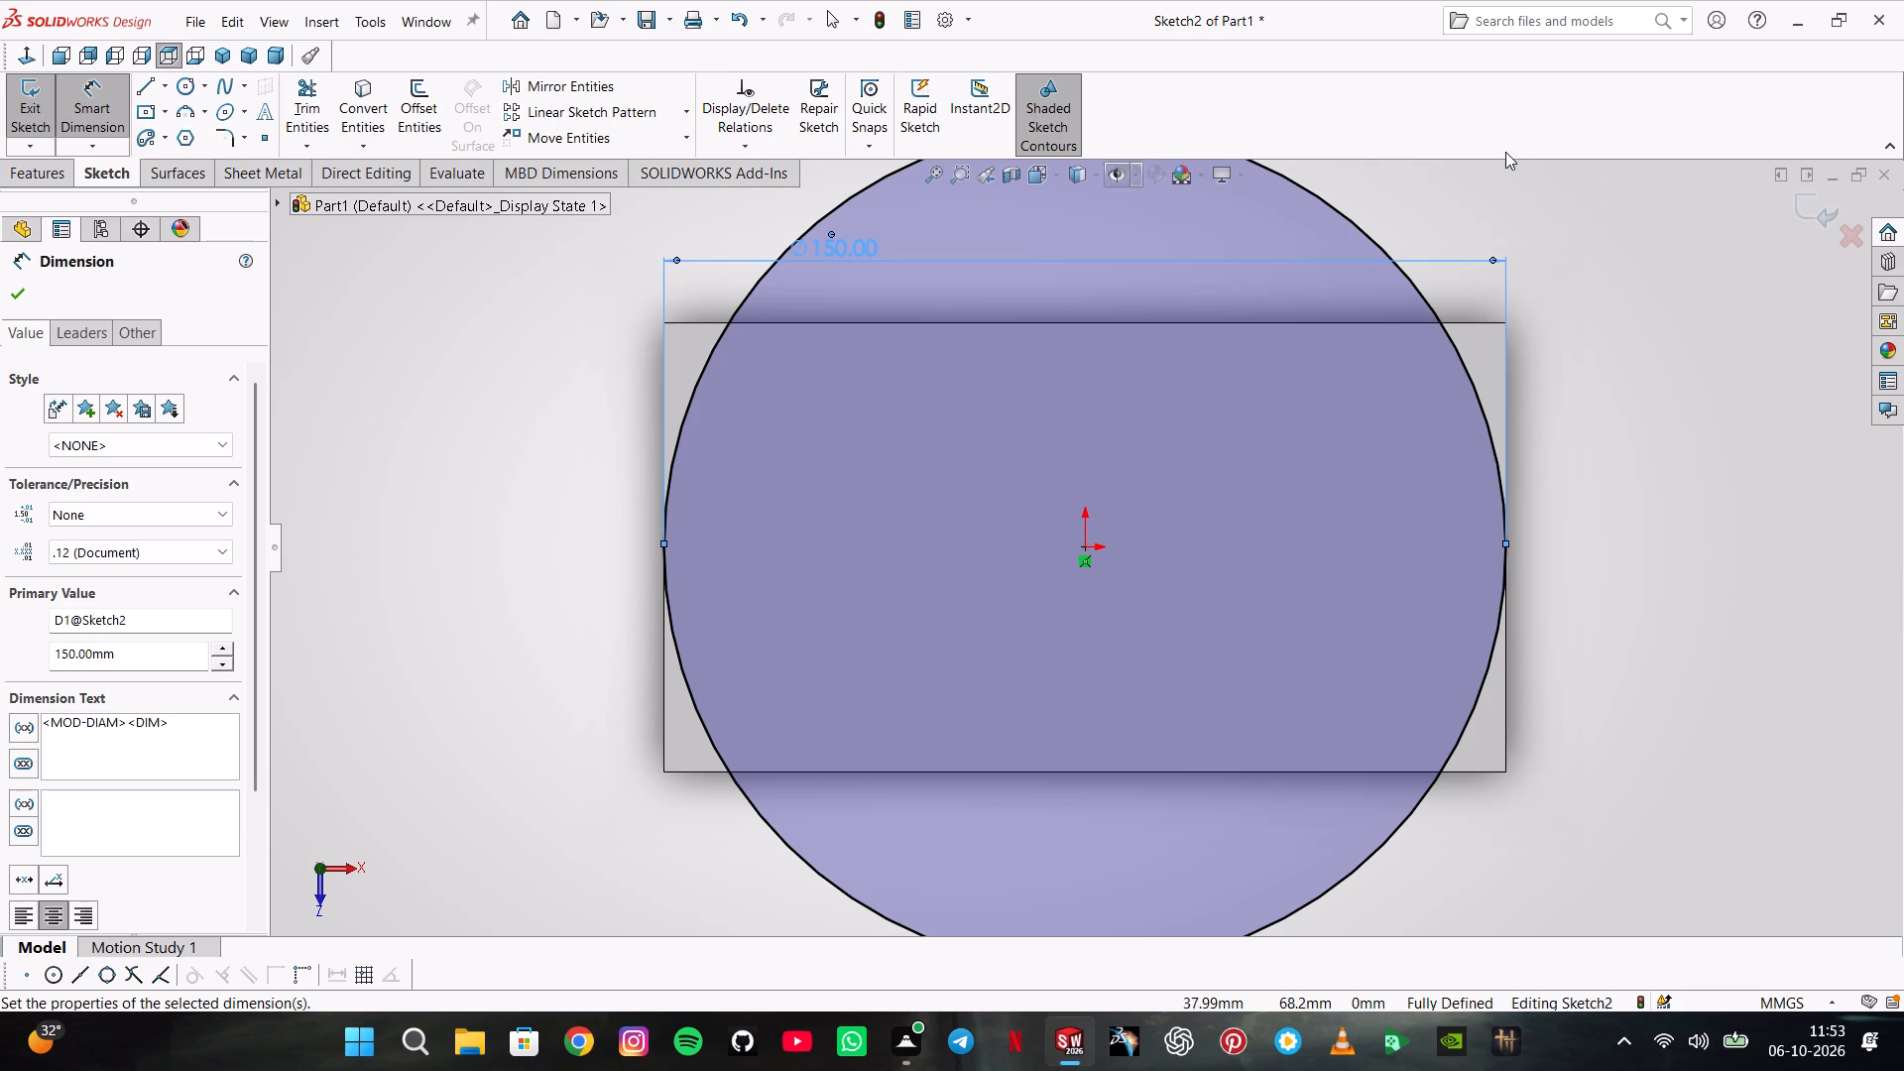
click(1501, 768)
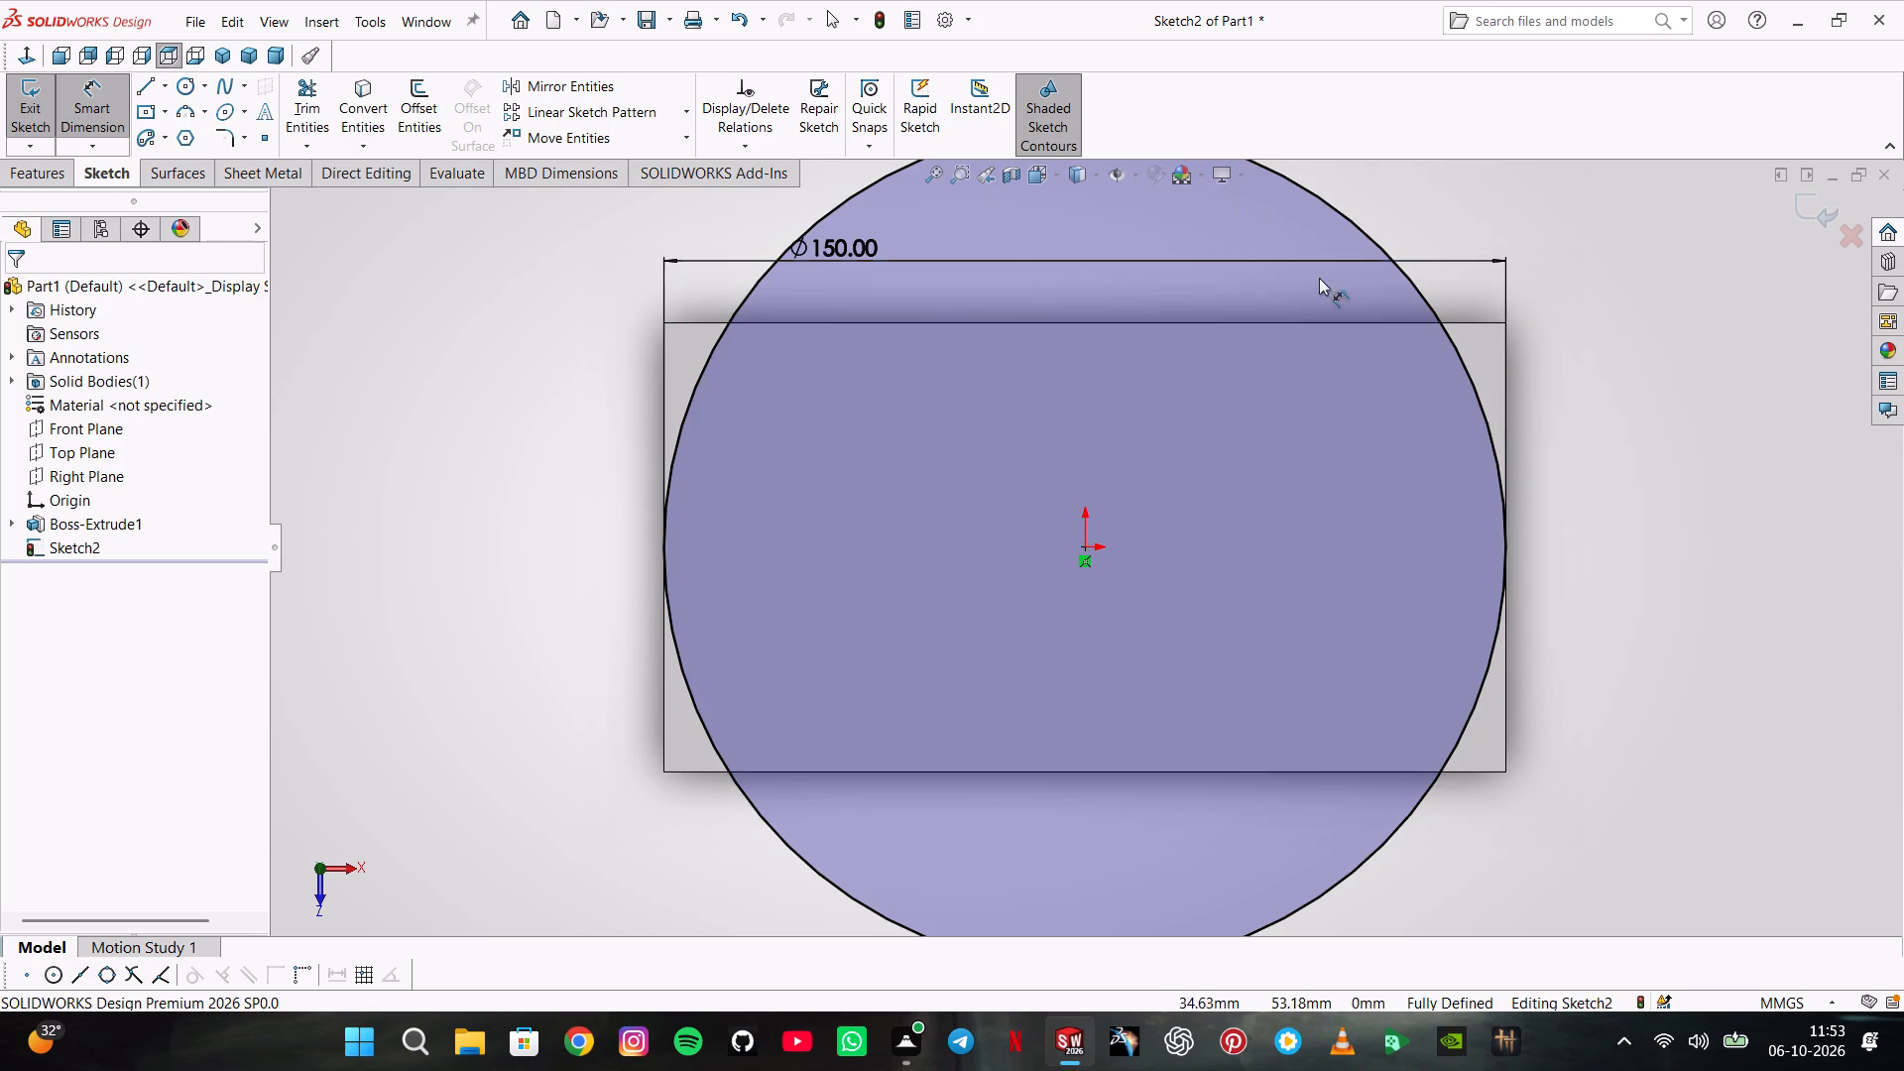
click(155, 80)
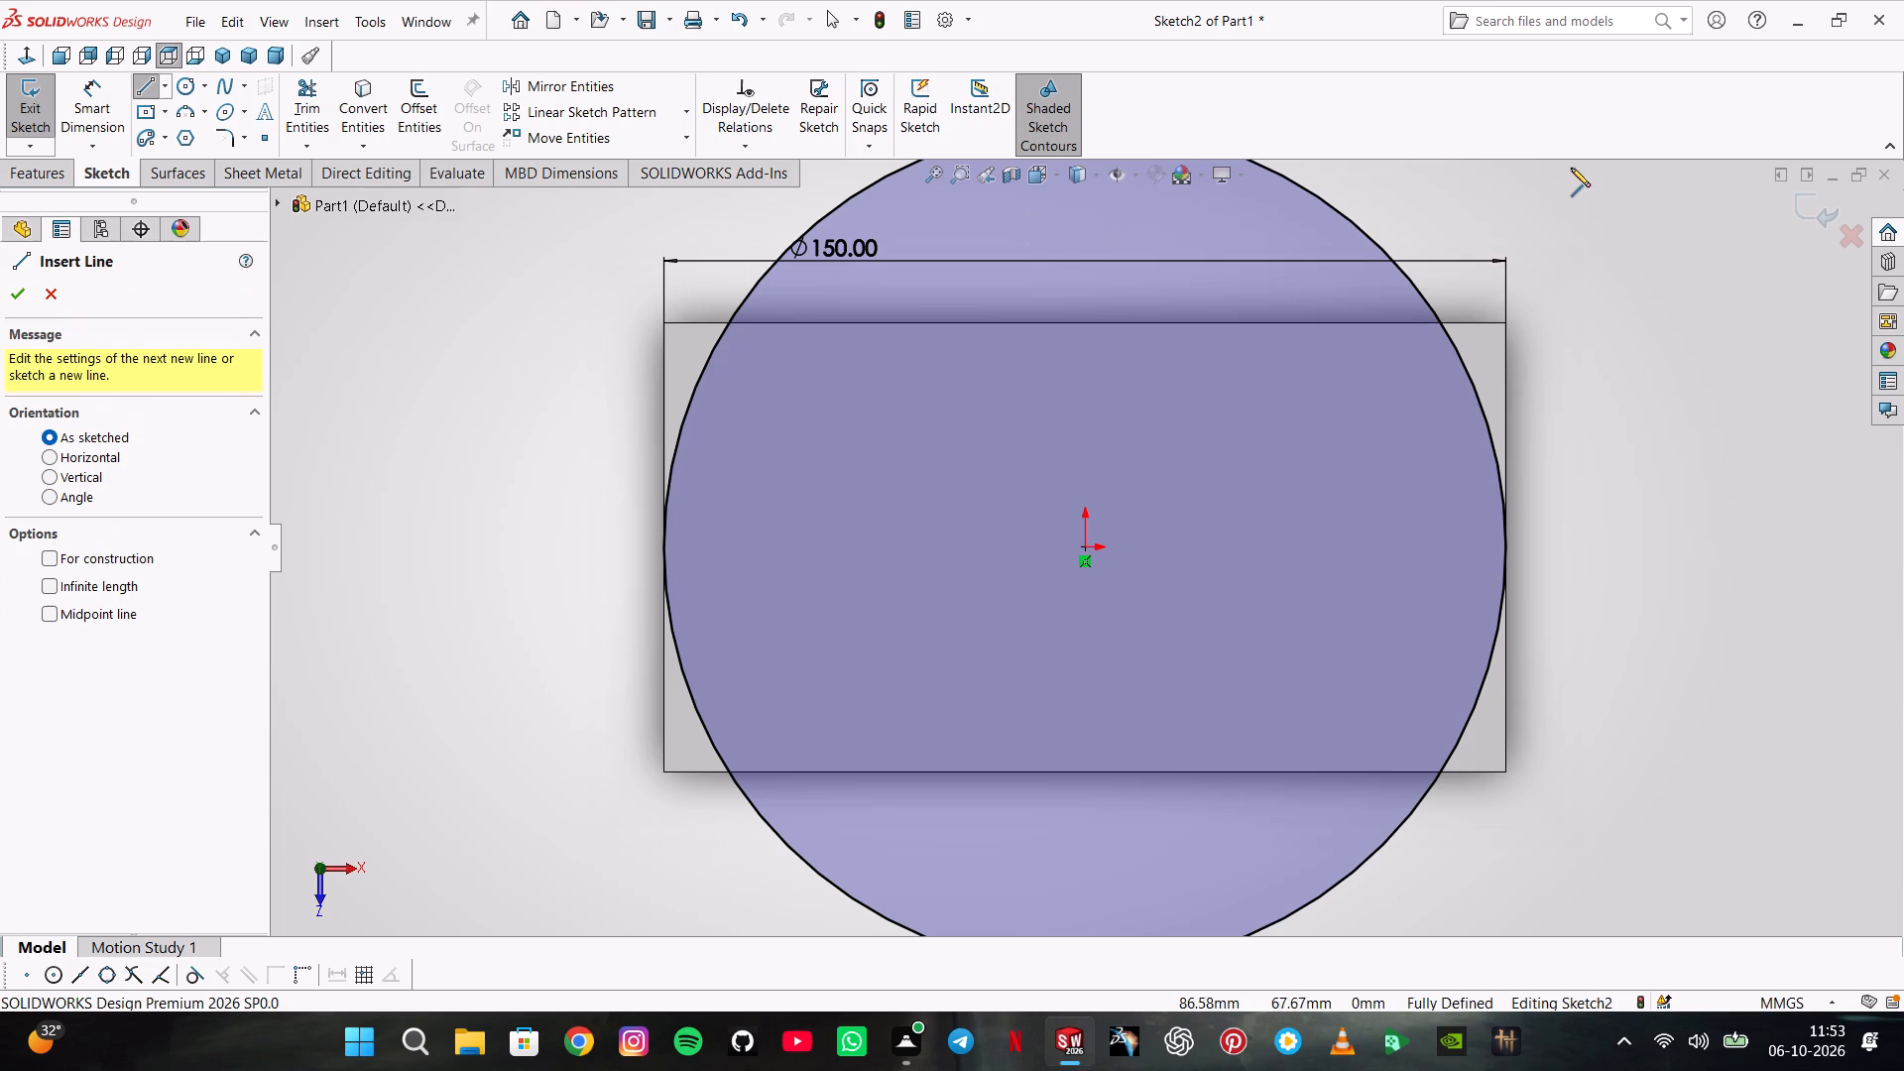
click(1508, 320)
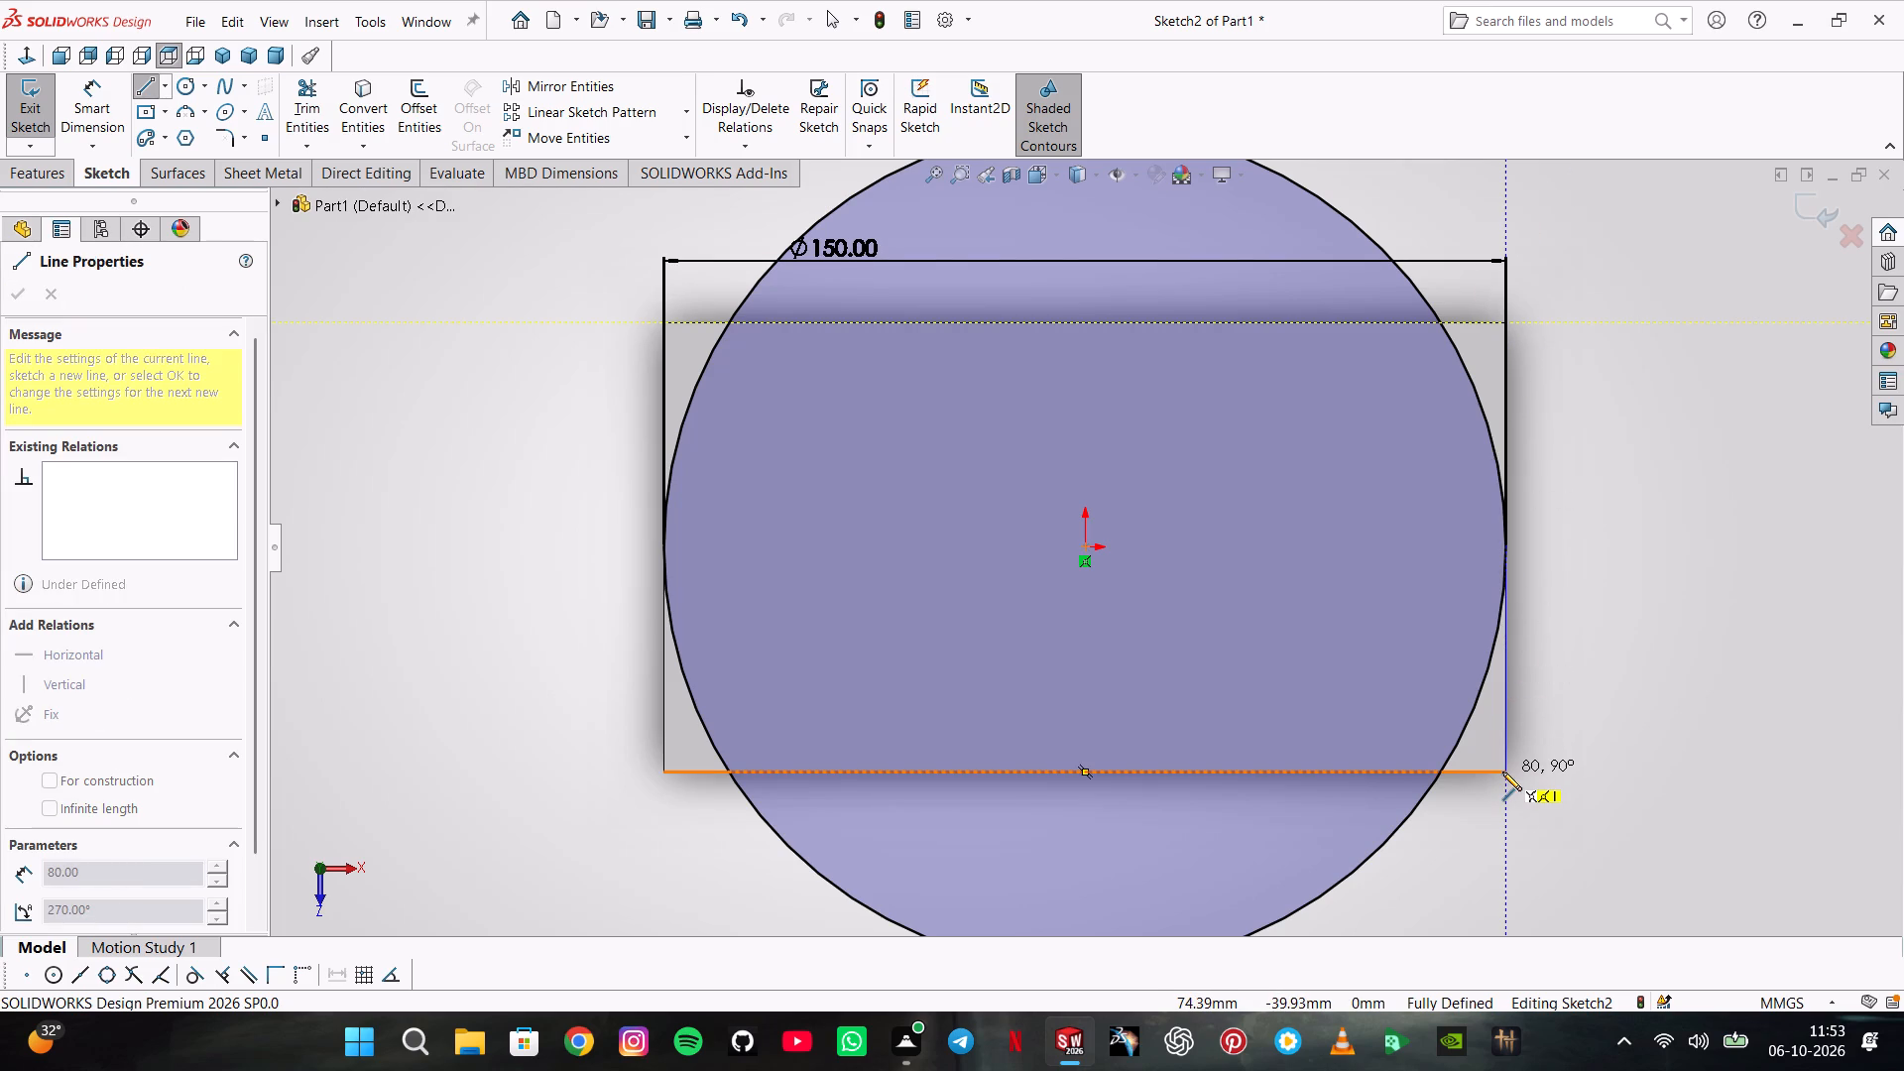
click(1505, 774)
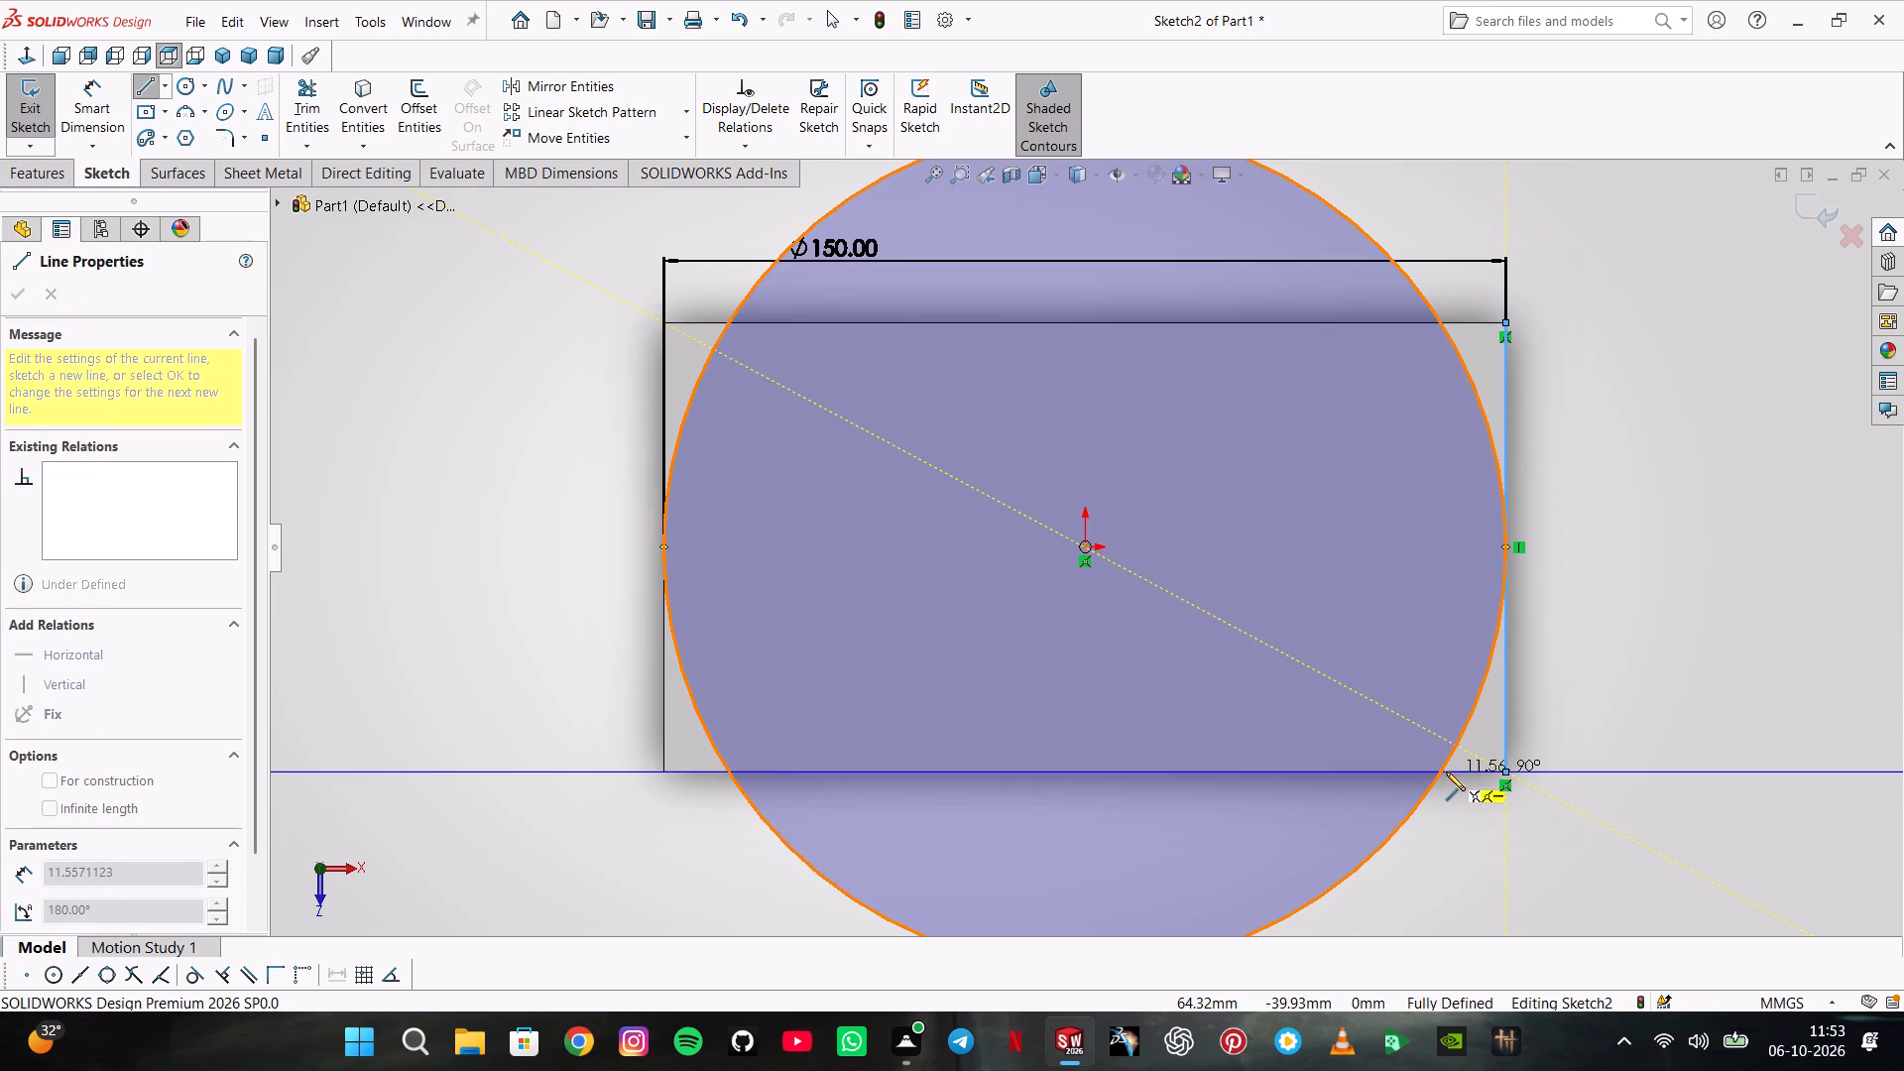
click(1446, 772)
double_click(1660, 458)
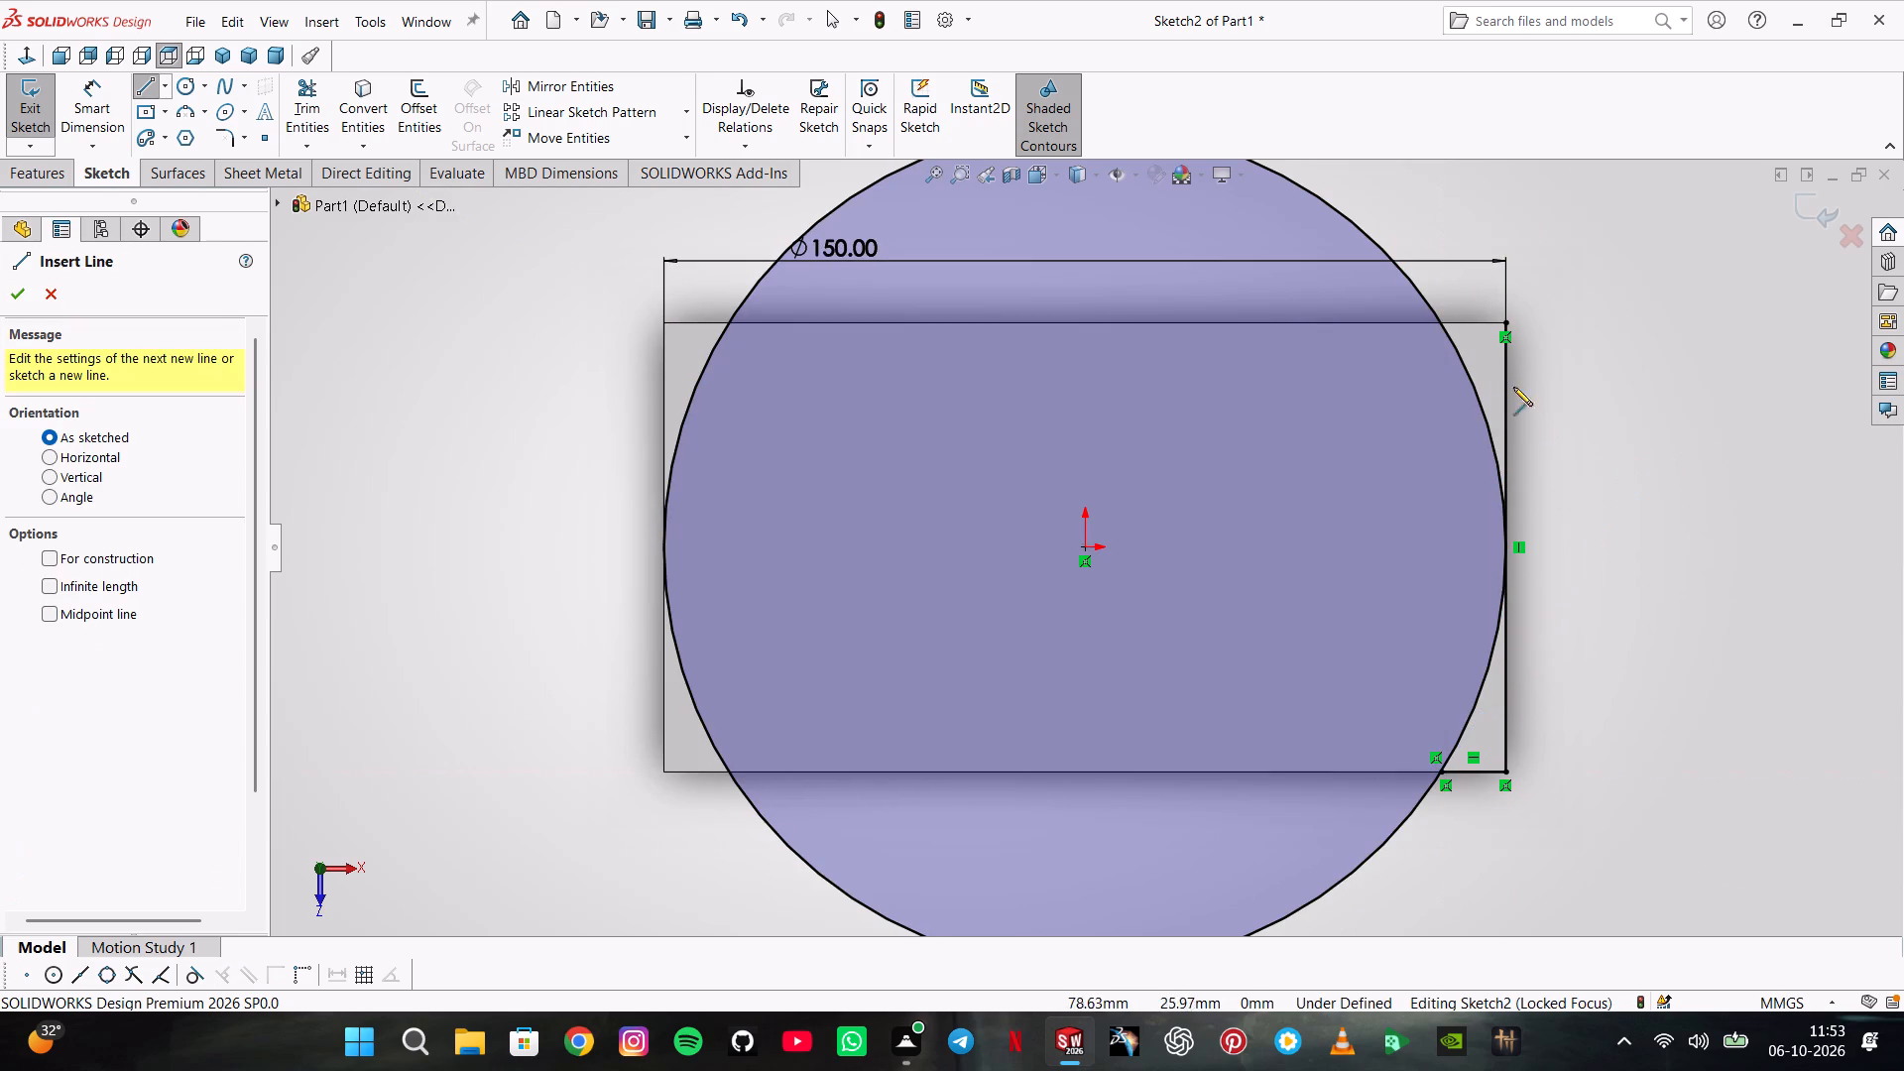
click(1507, 323)
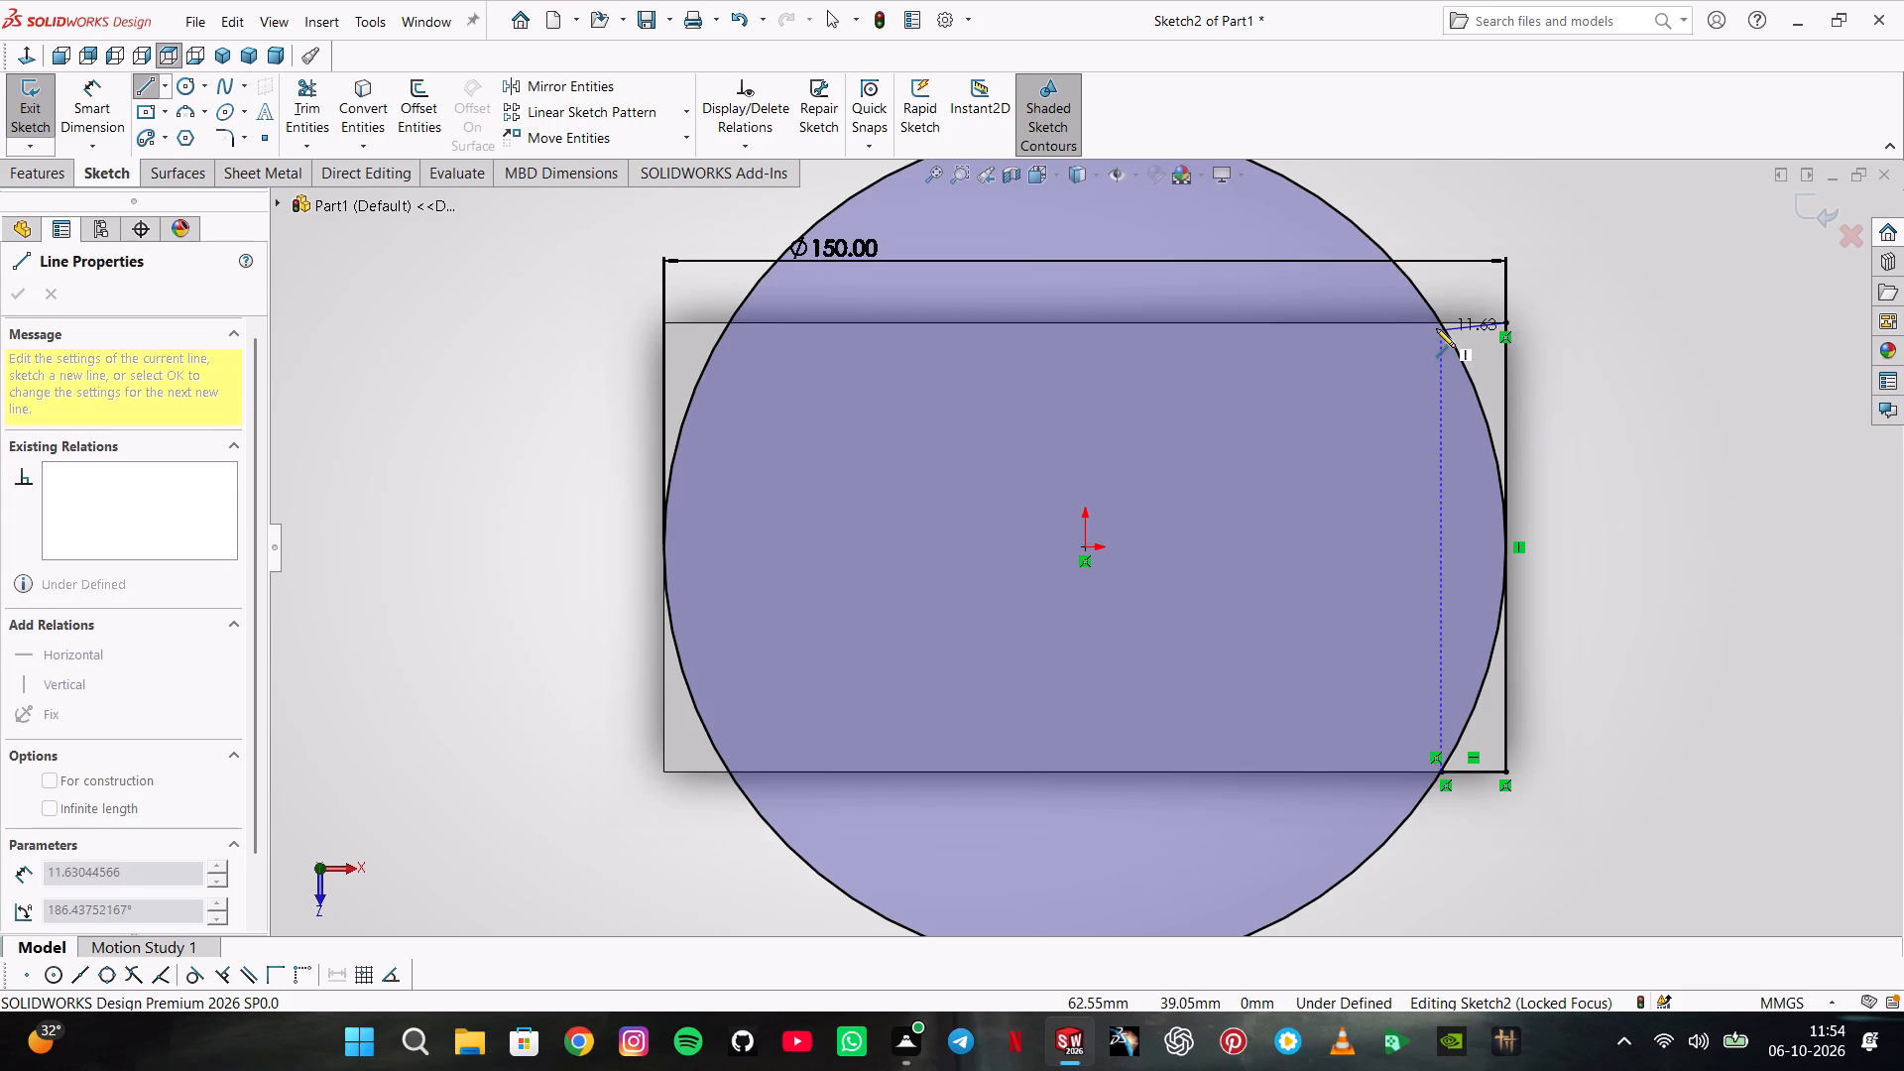
click(1436, 324)
double_click(497, 316)
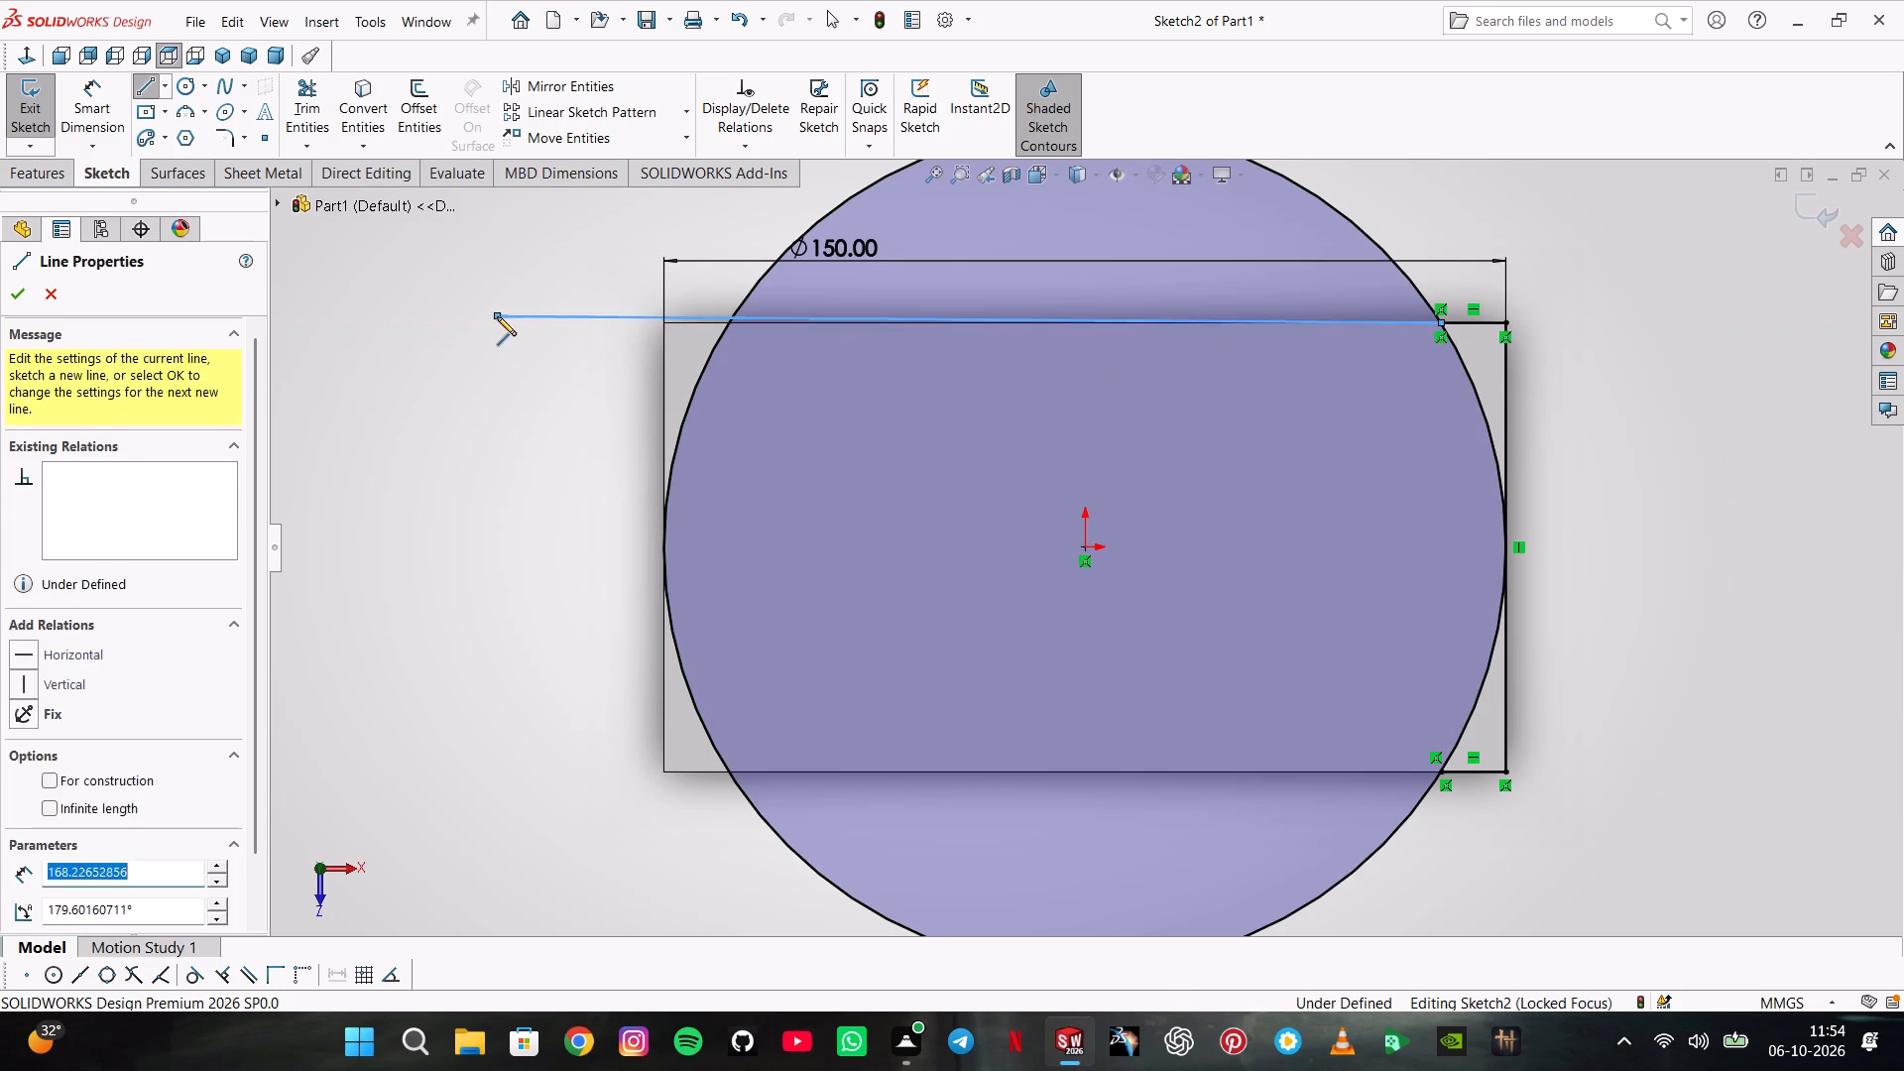
Extrude-cut the two corner regions between the circle and the short end blind through the plate's full thickness.
click(55, 163)
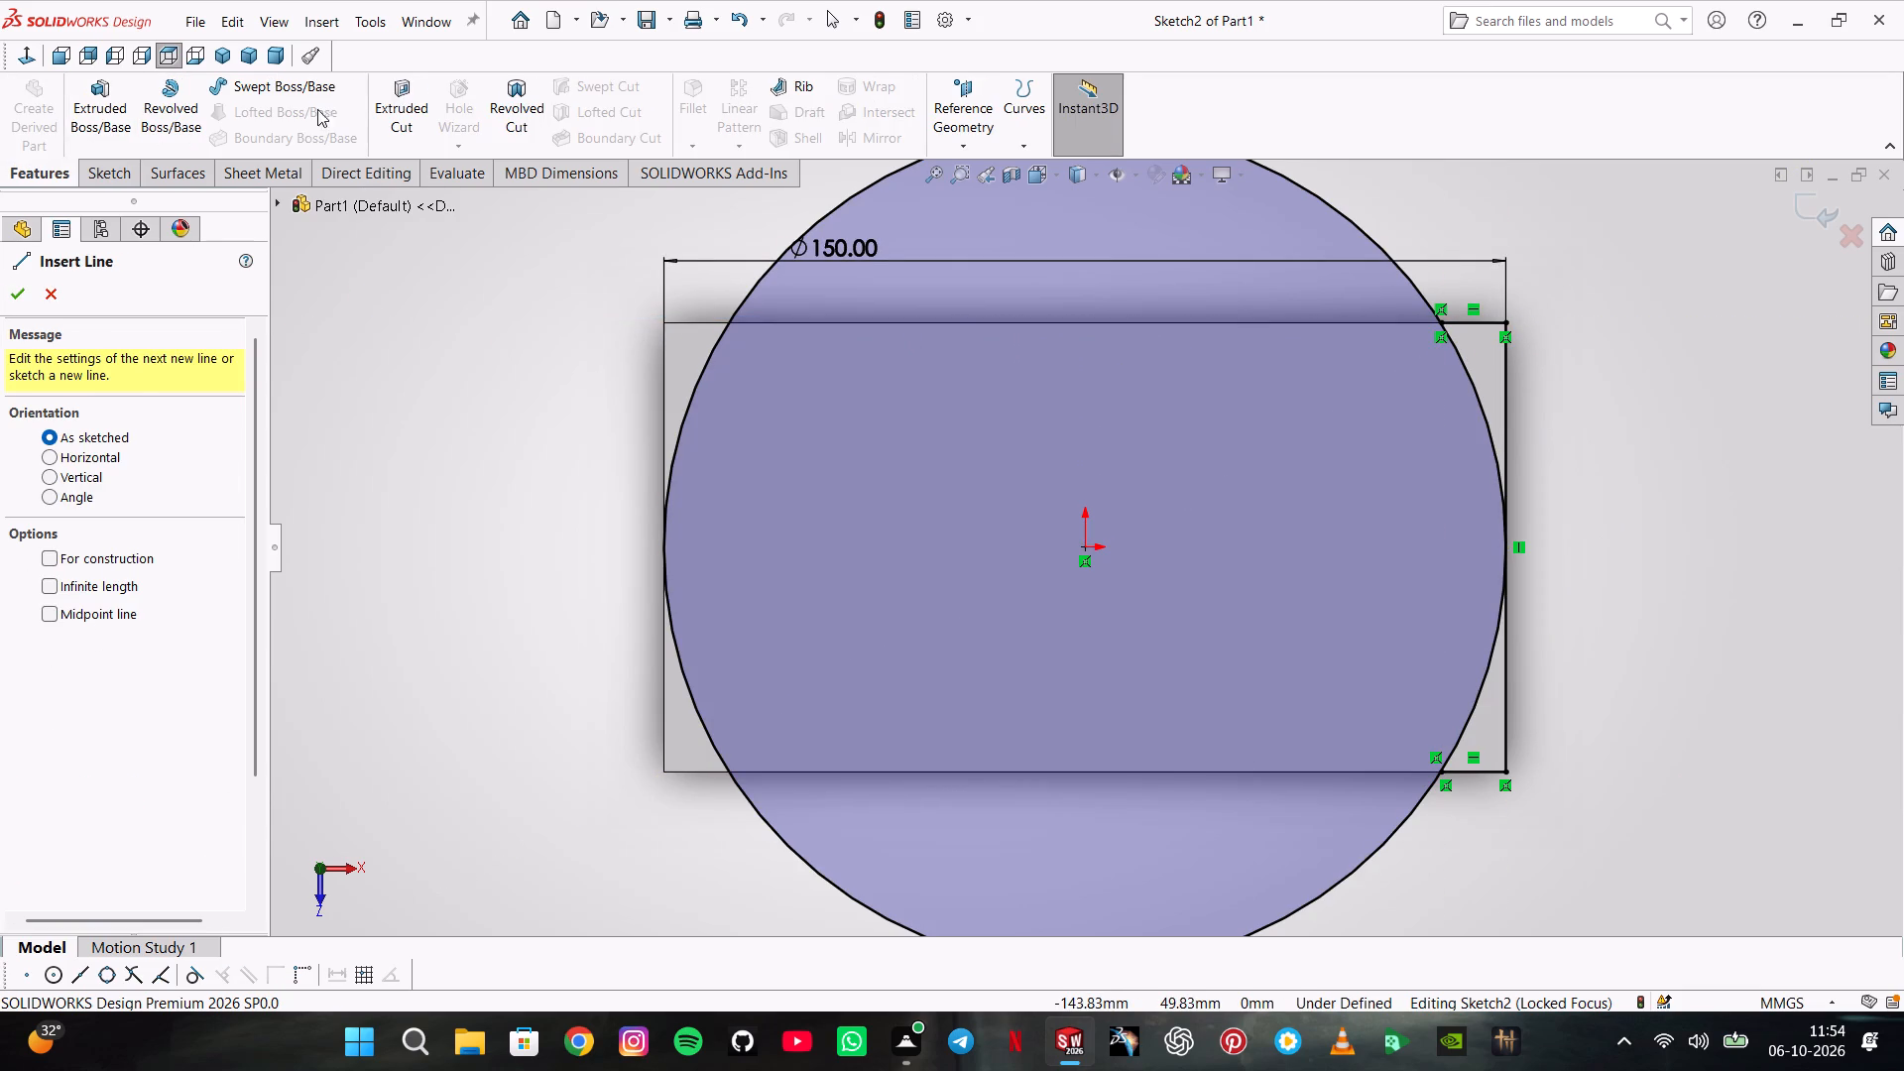
click(394, 90)
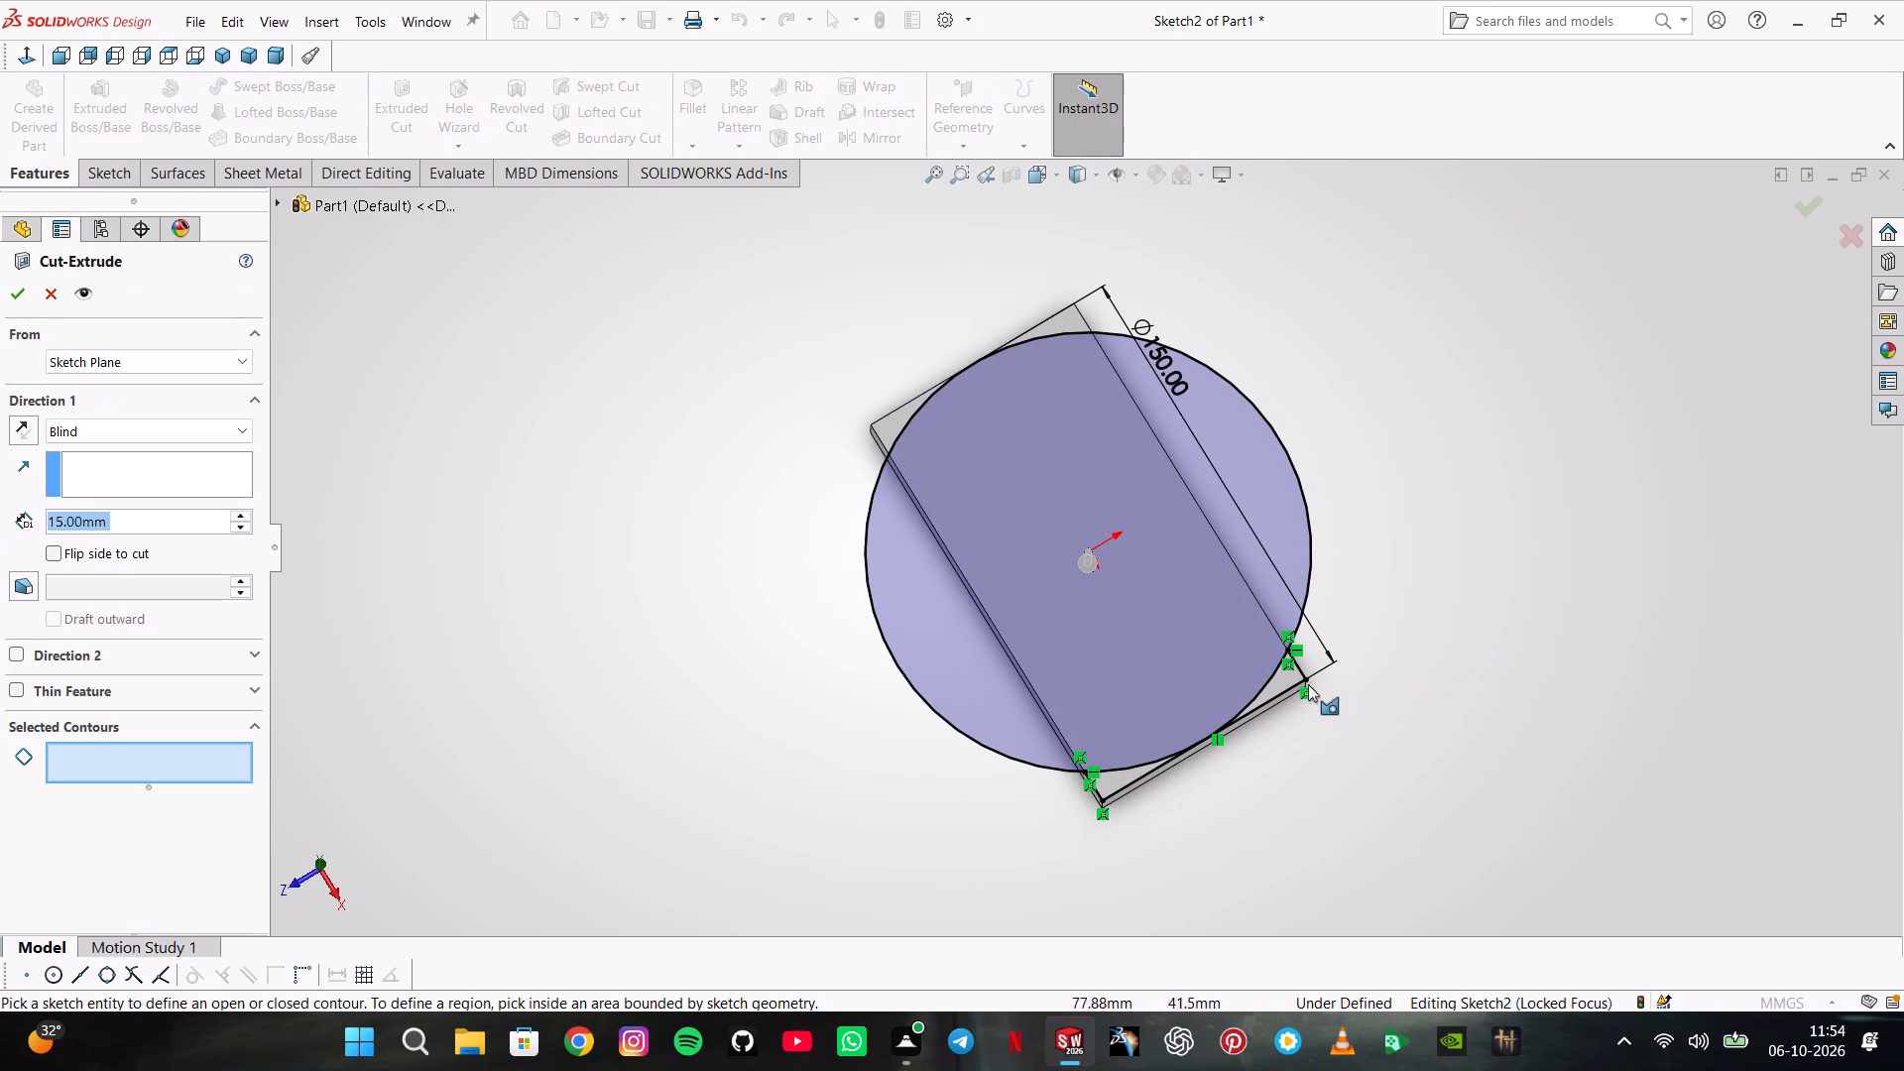
click(1289, 676)
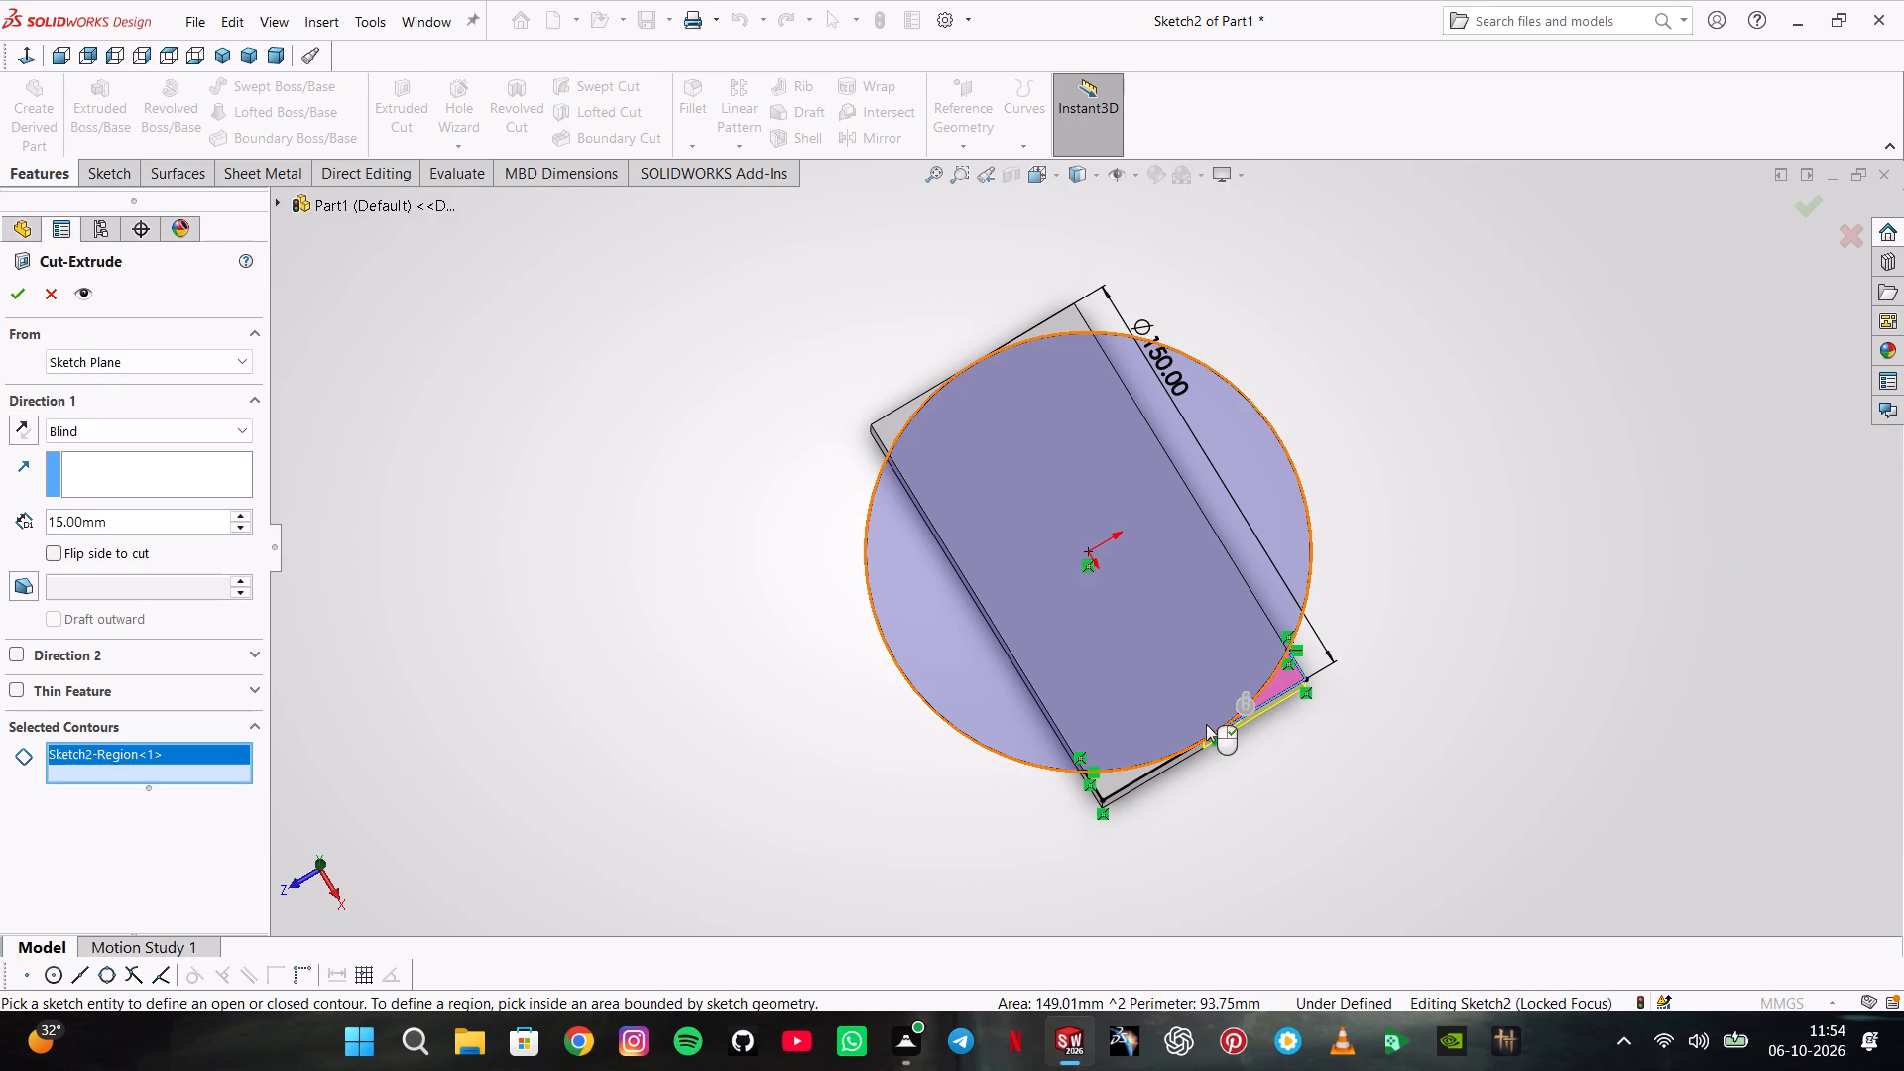
click(1124, 777)
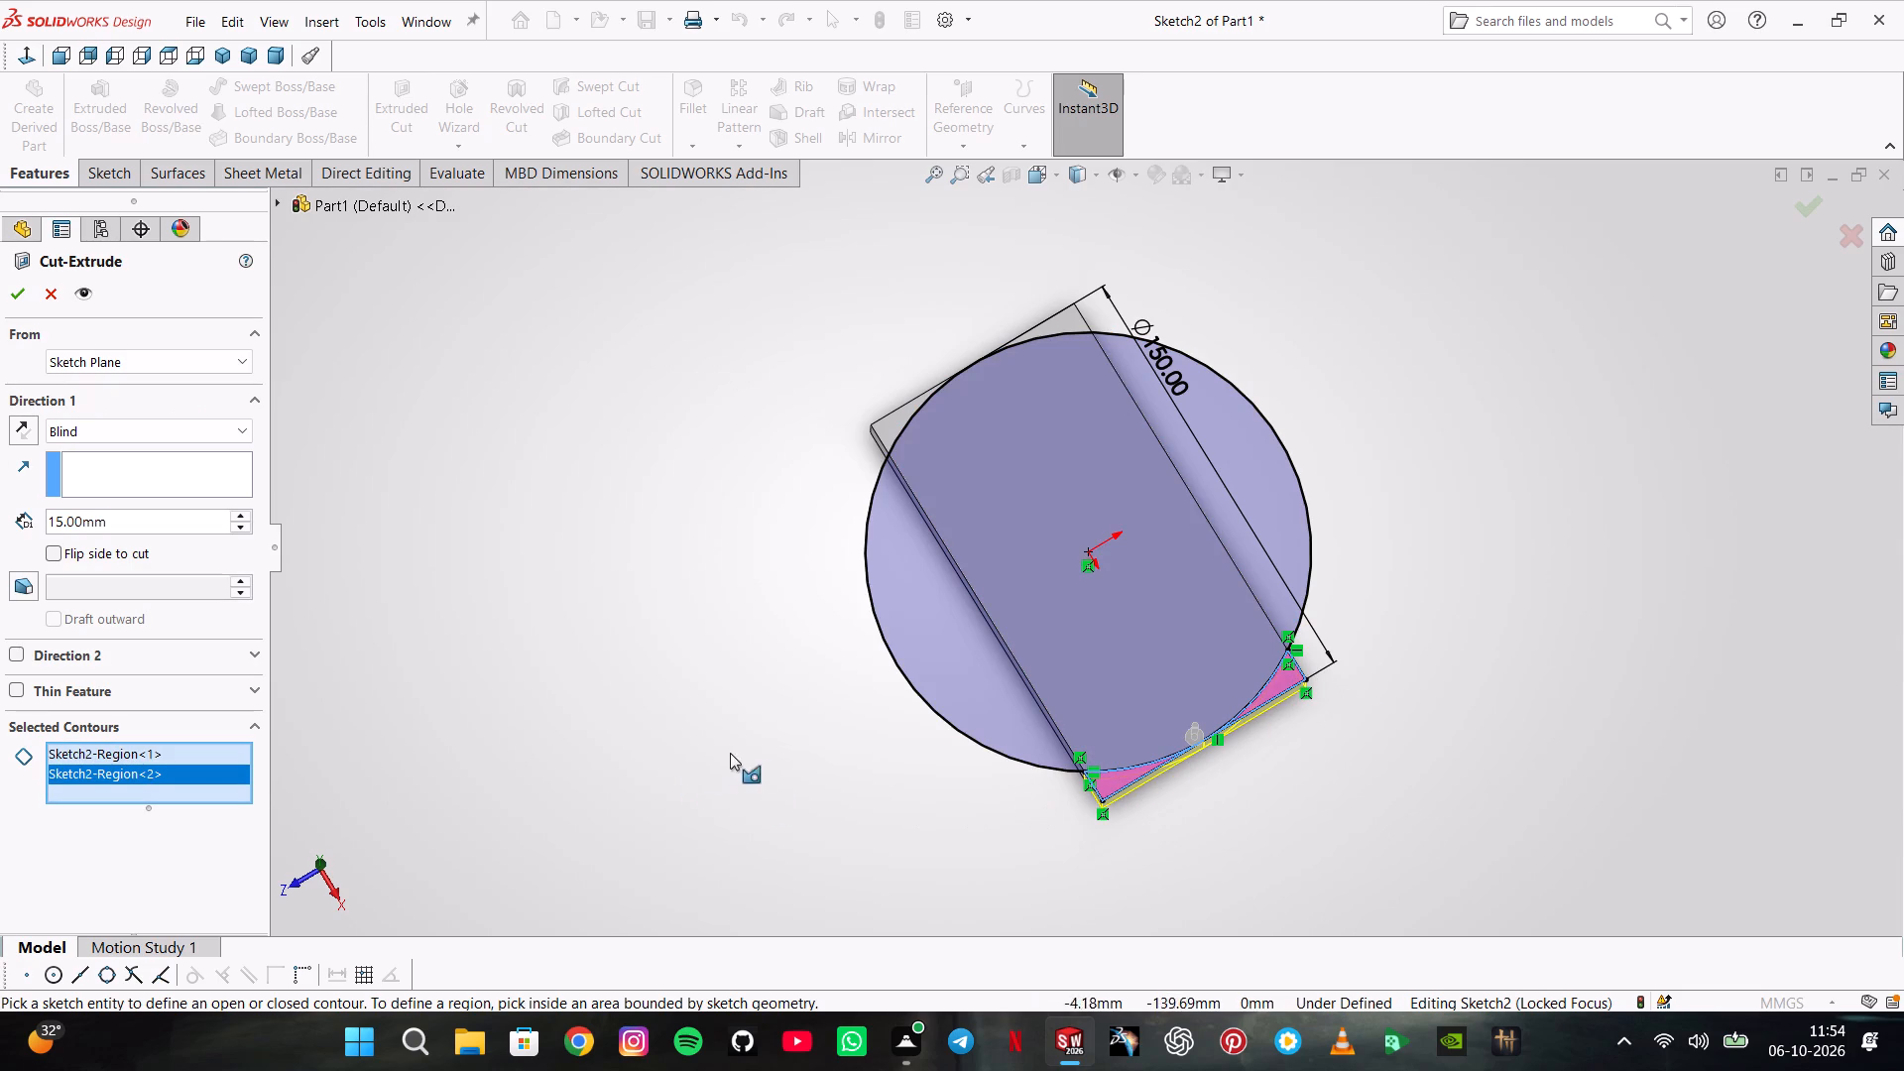
middle_drag(741, 746, 988, 501)
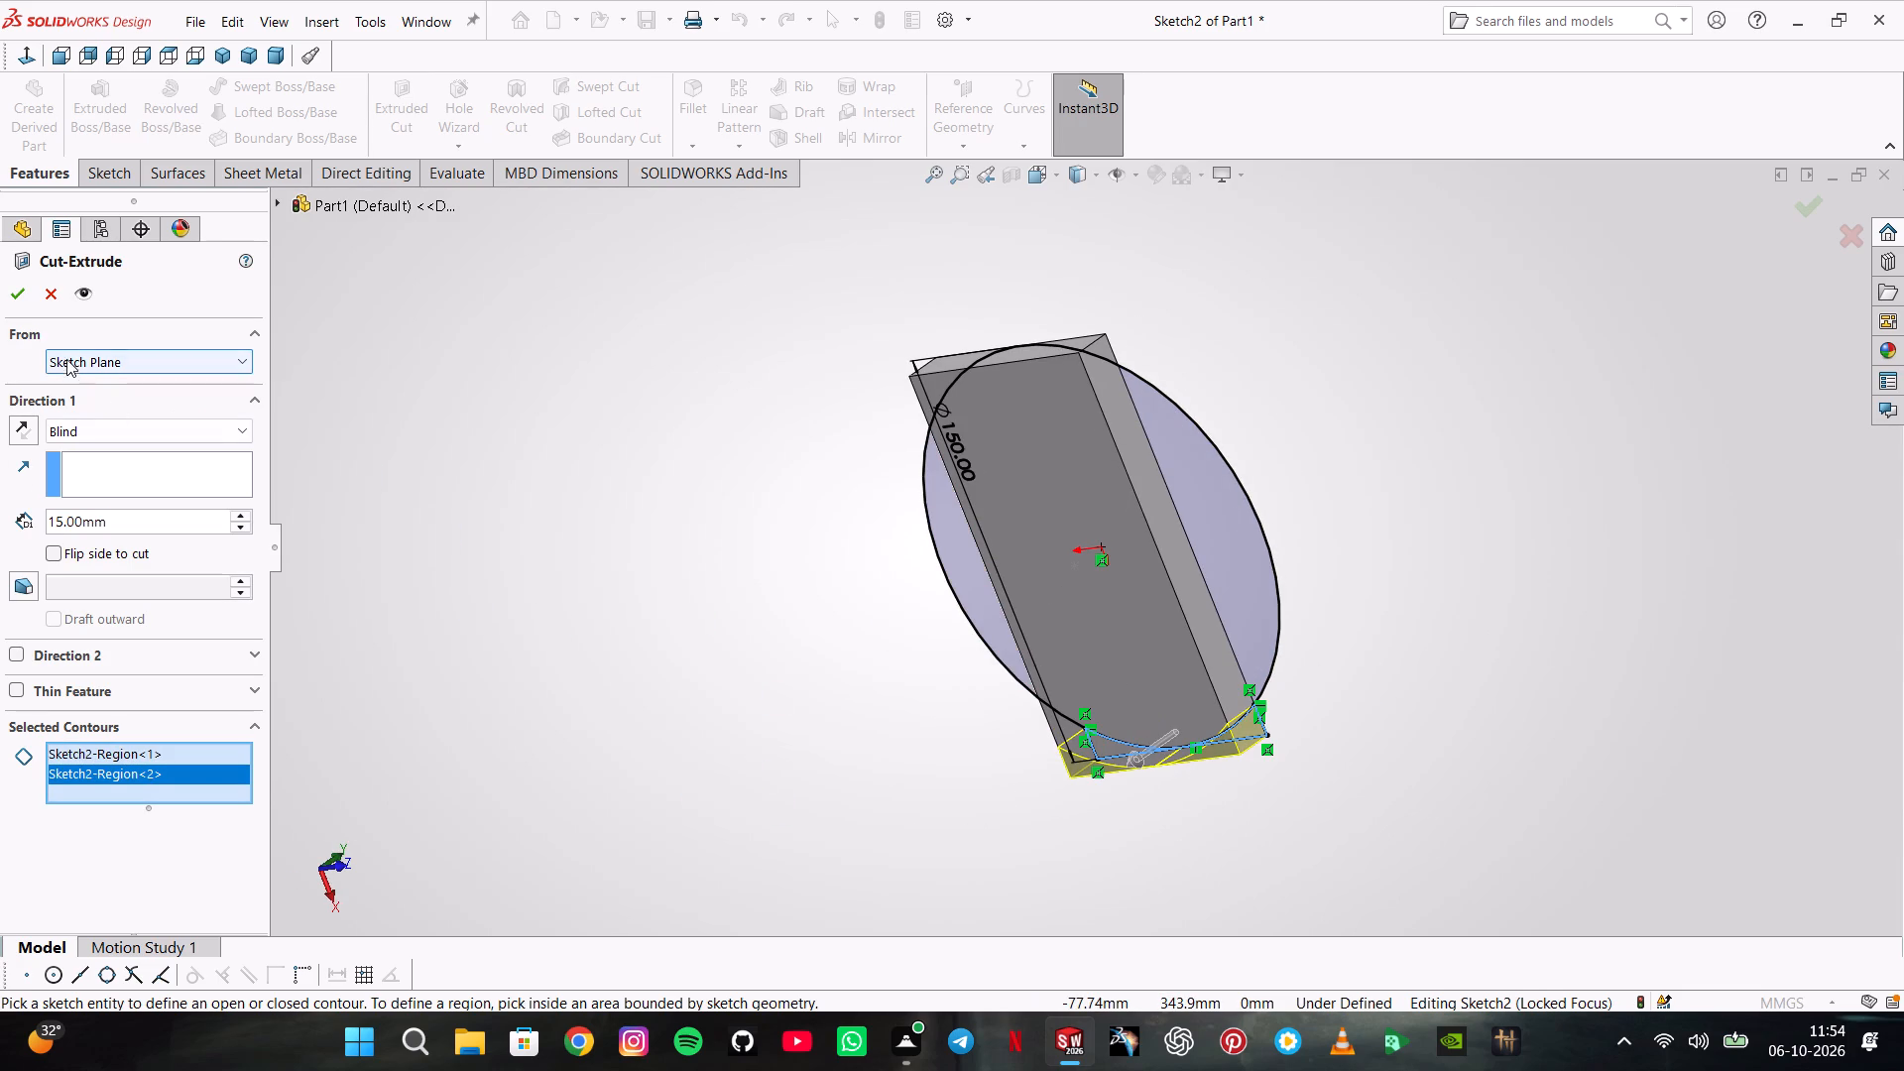
double_click(239, 517)
click(25, 297)
click(591, 386)
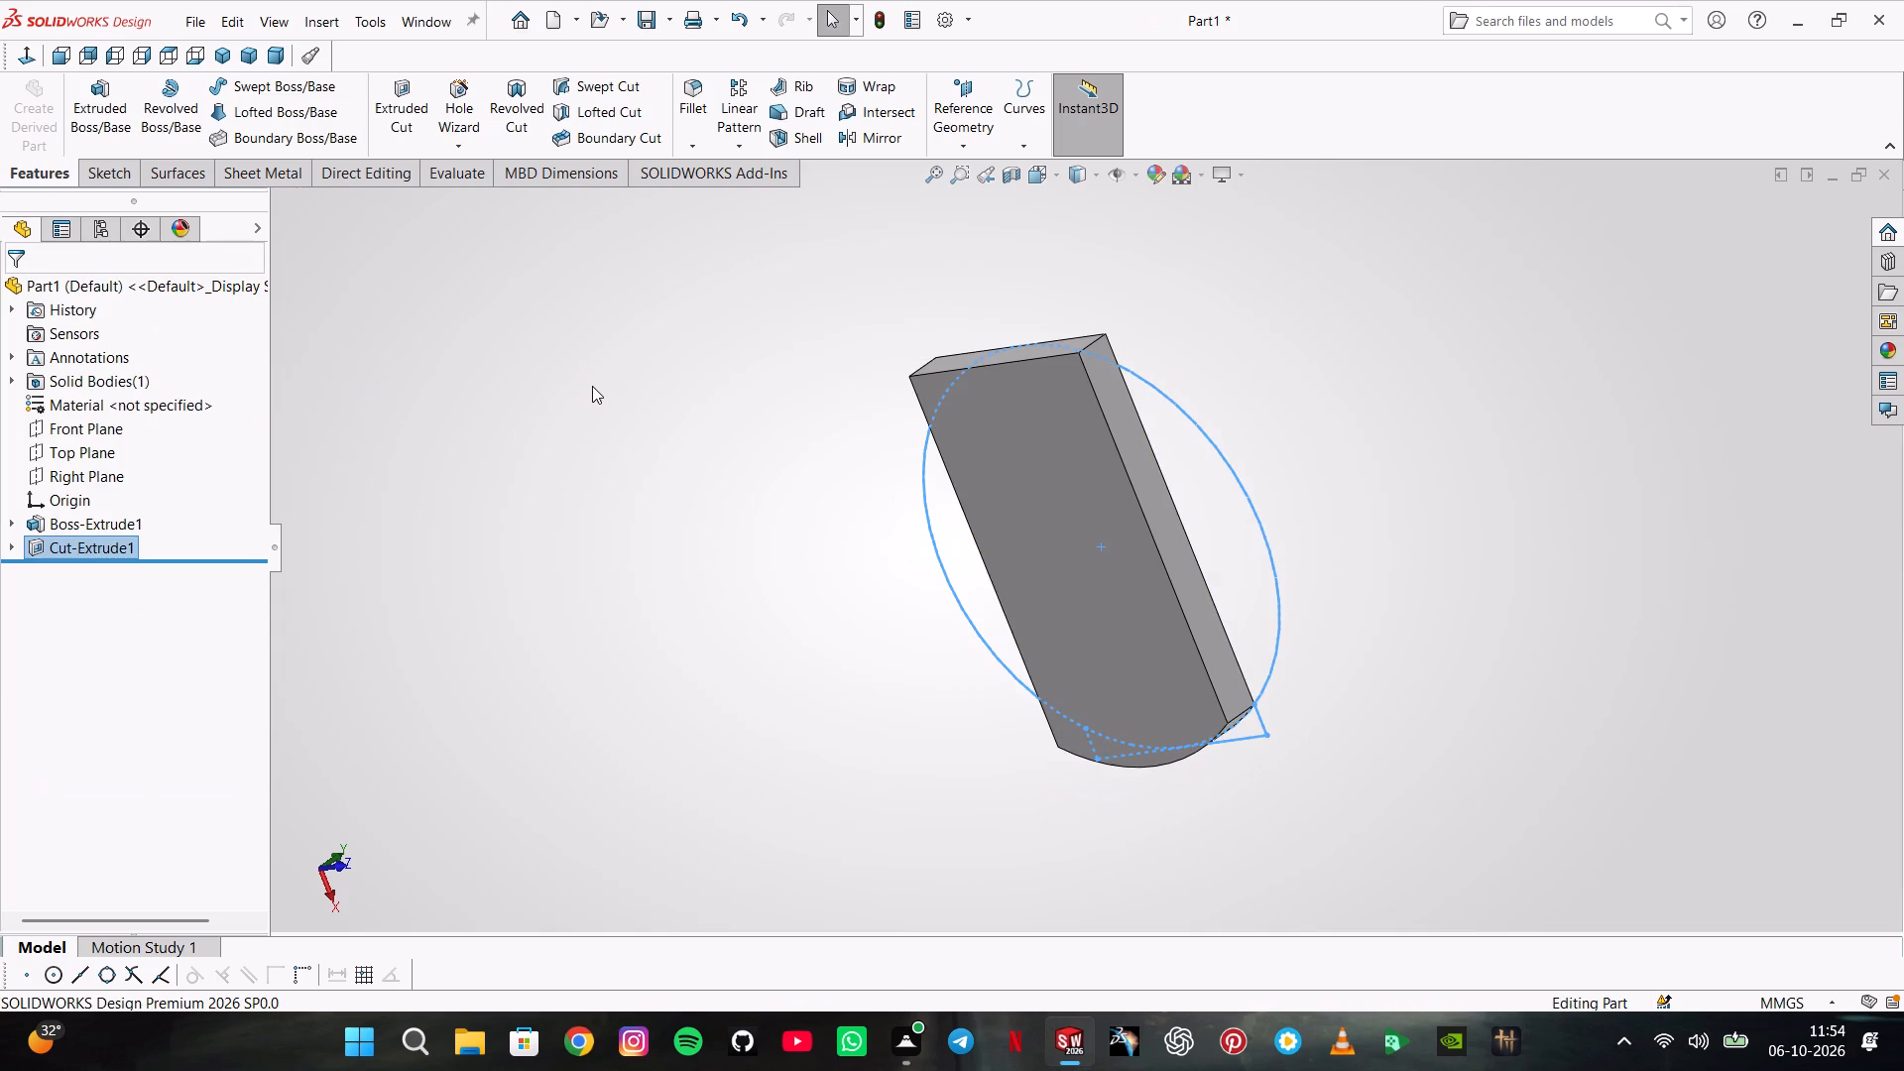
Open a new sketch on the plate's top face and start the Centerpoint Arc Slot tool.
middle_drag(612, 417, 546, 593)
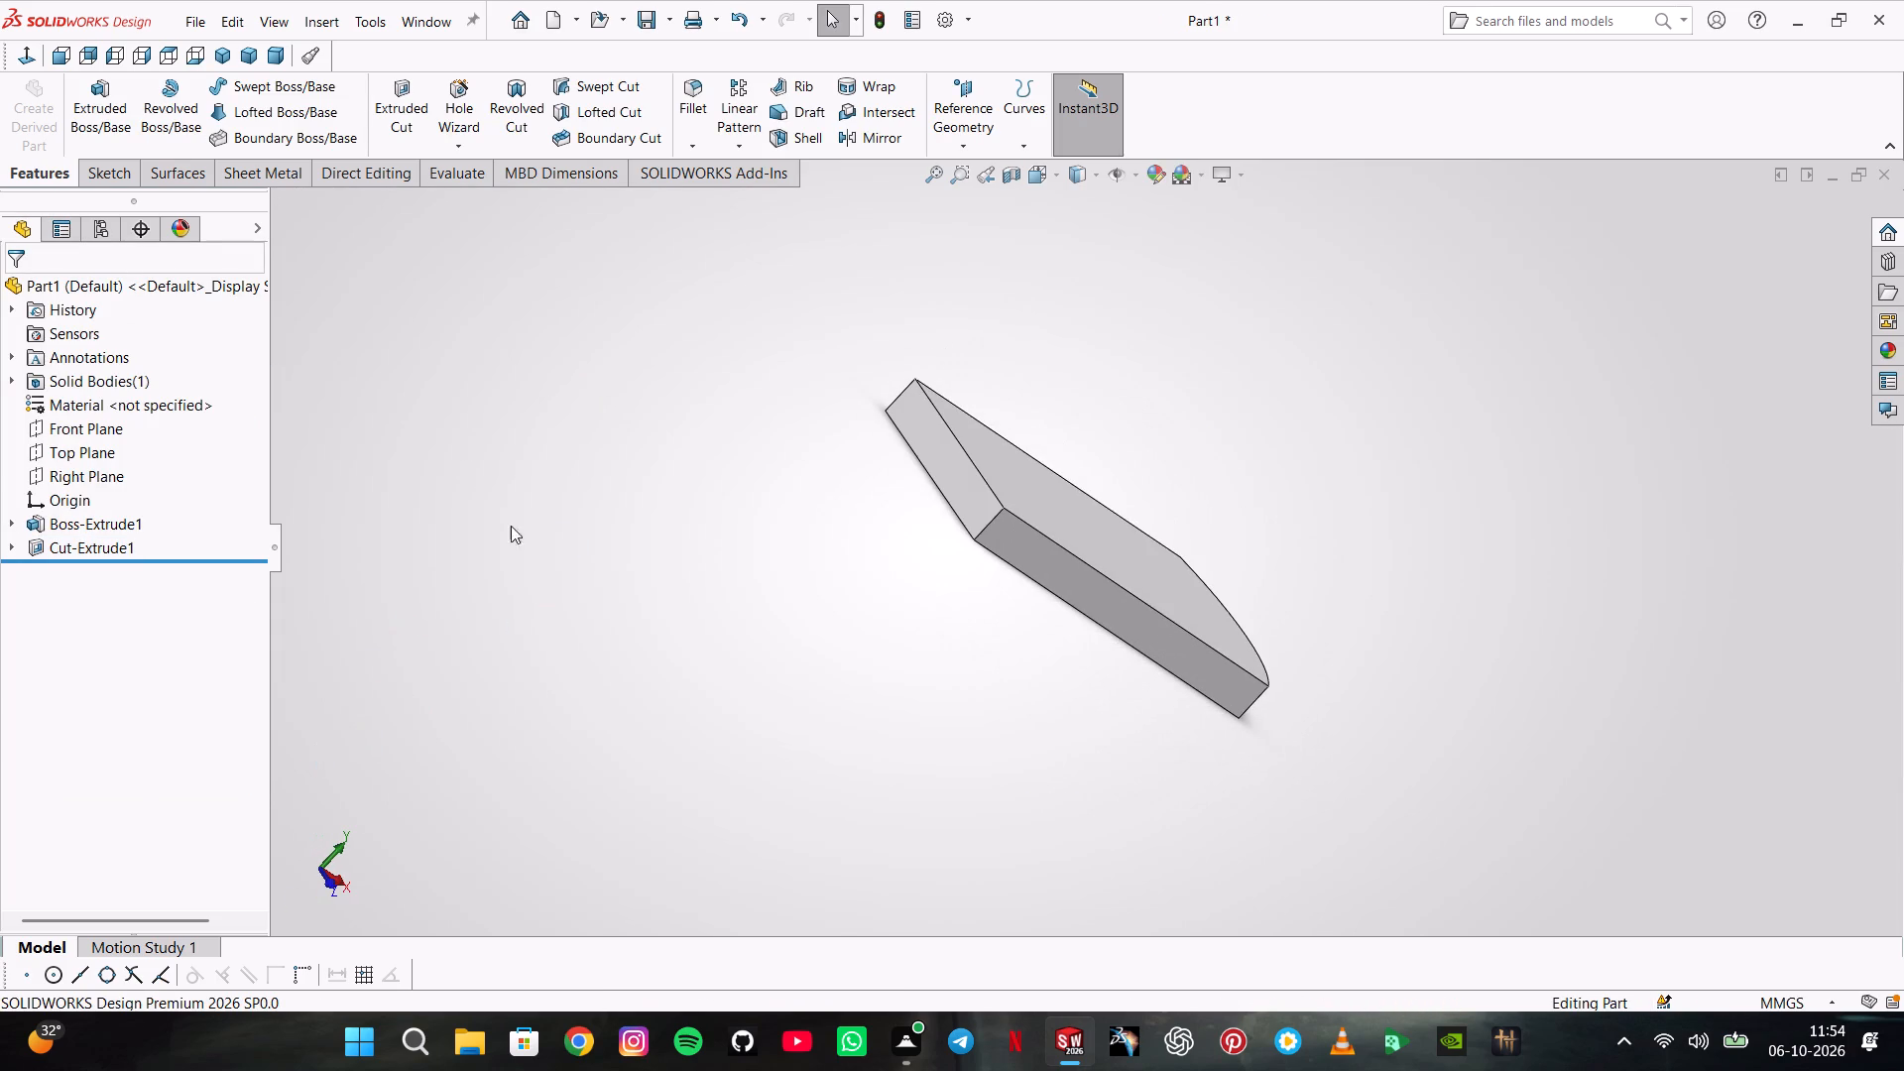
click(1040, 479)
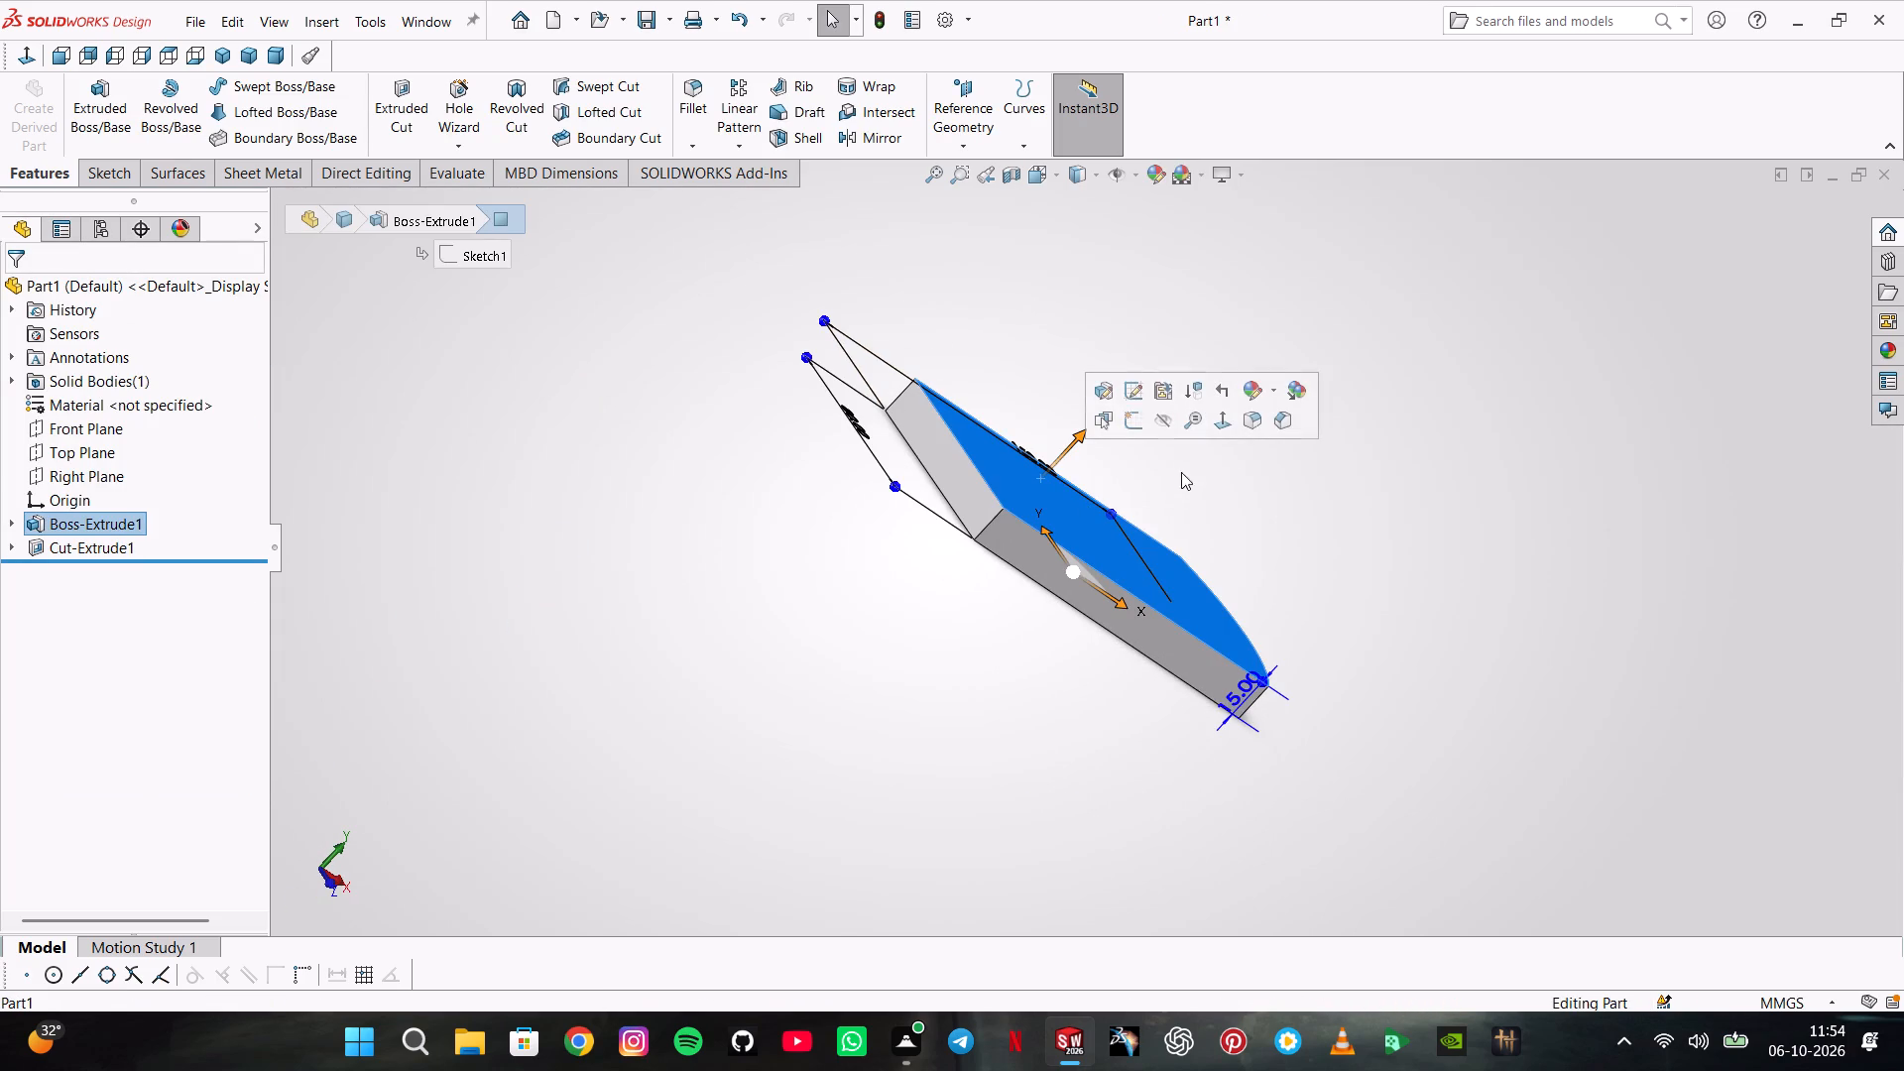
click(1130, 416)
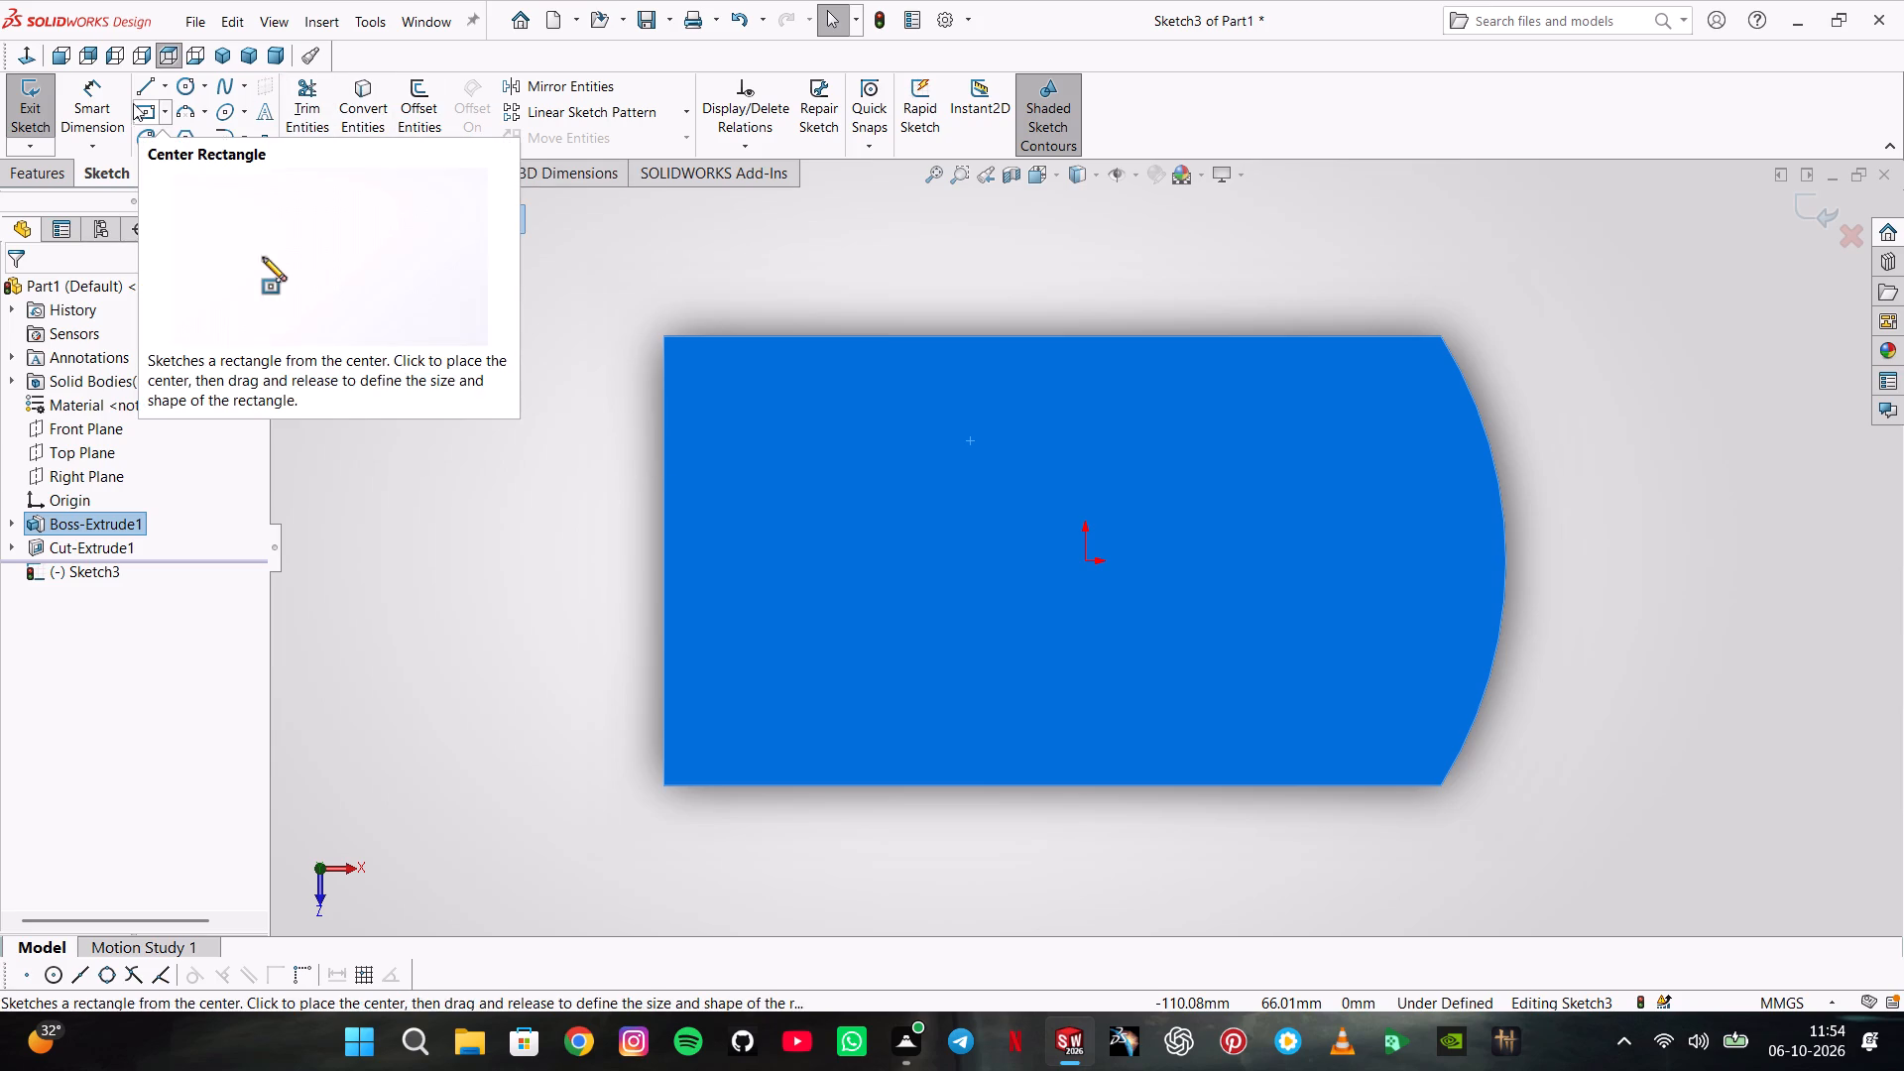
click(169, 134)
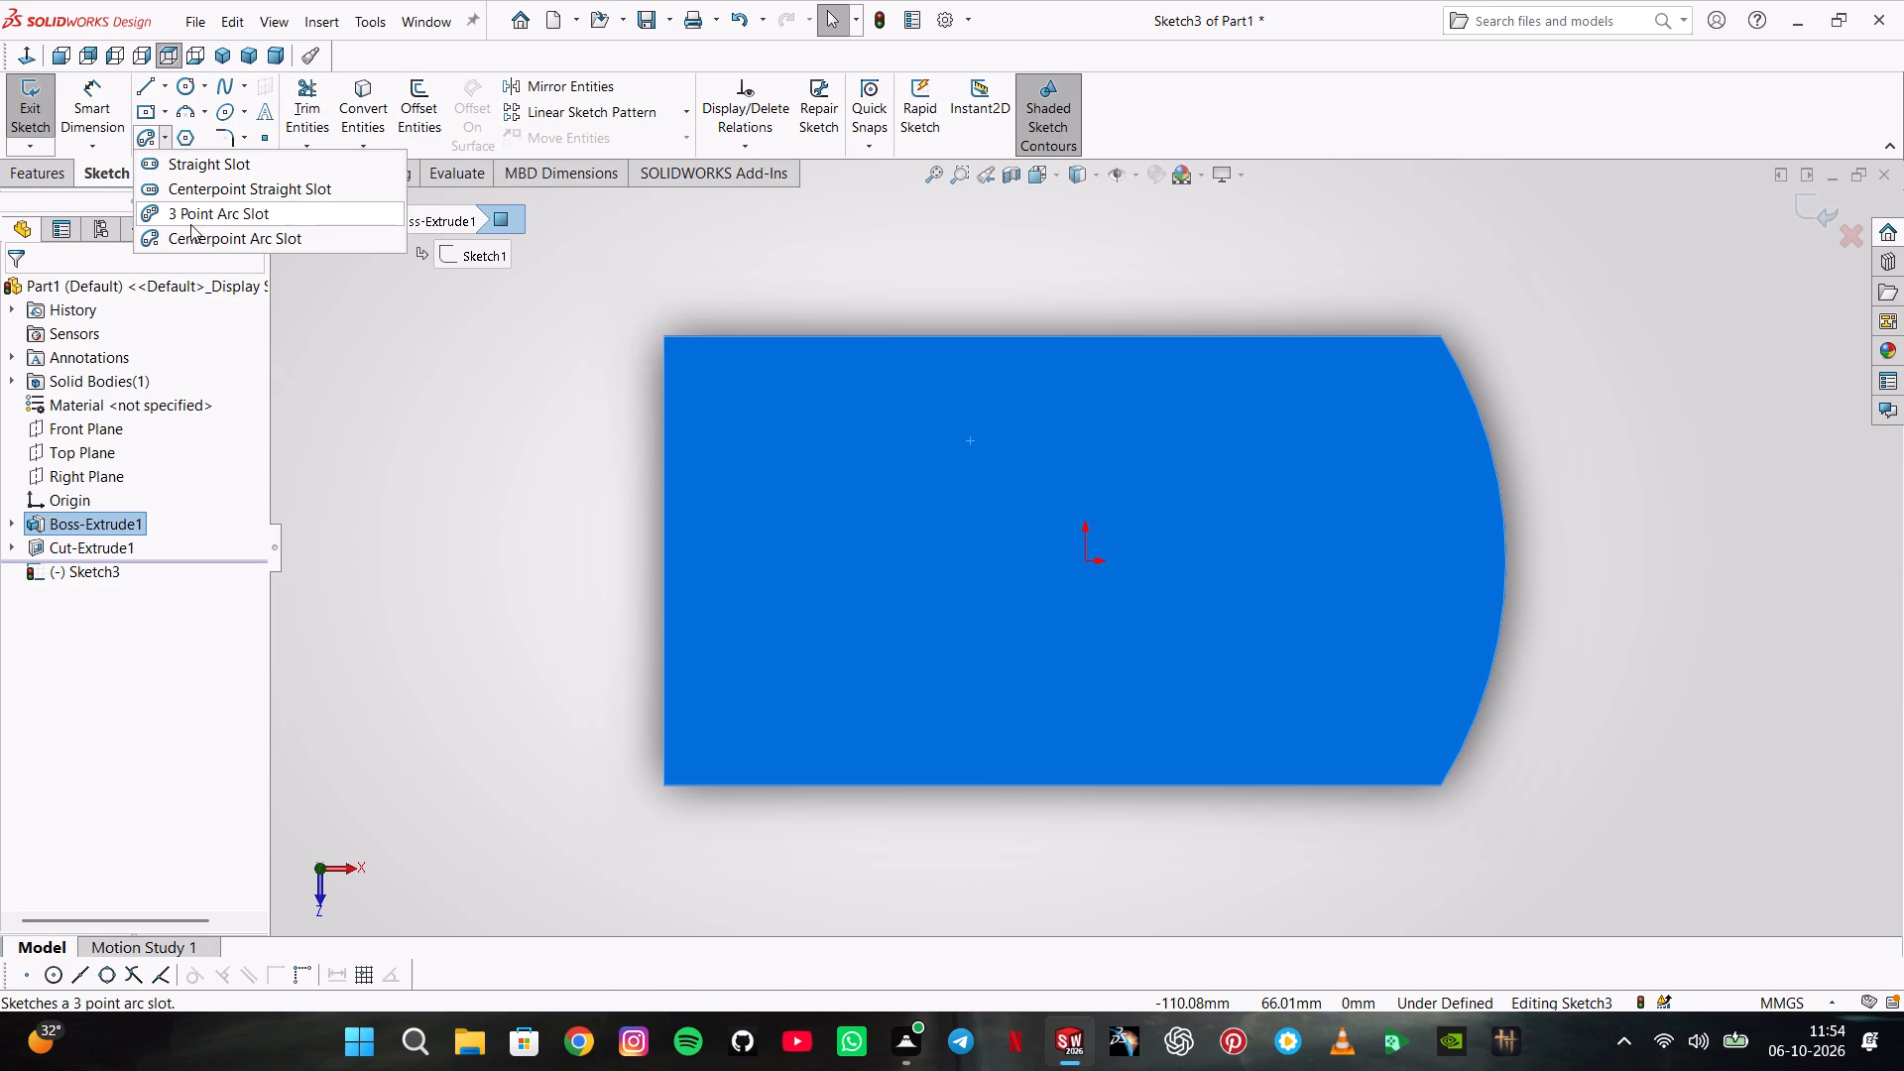
click(184, 245)
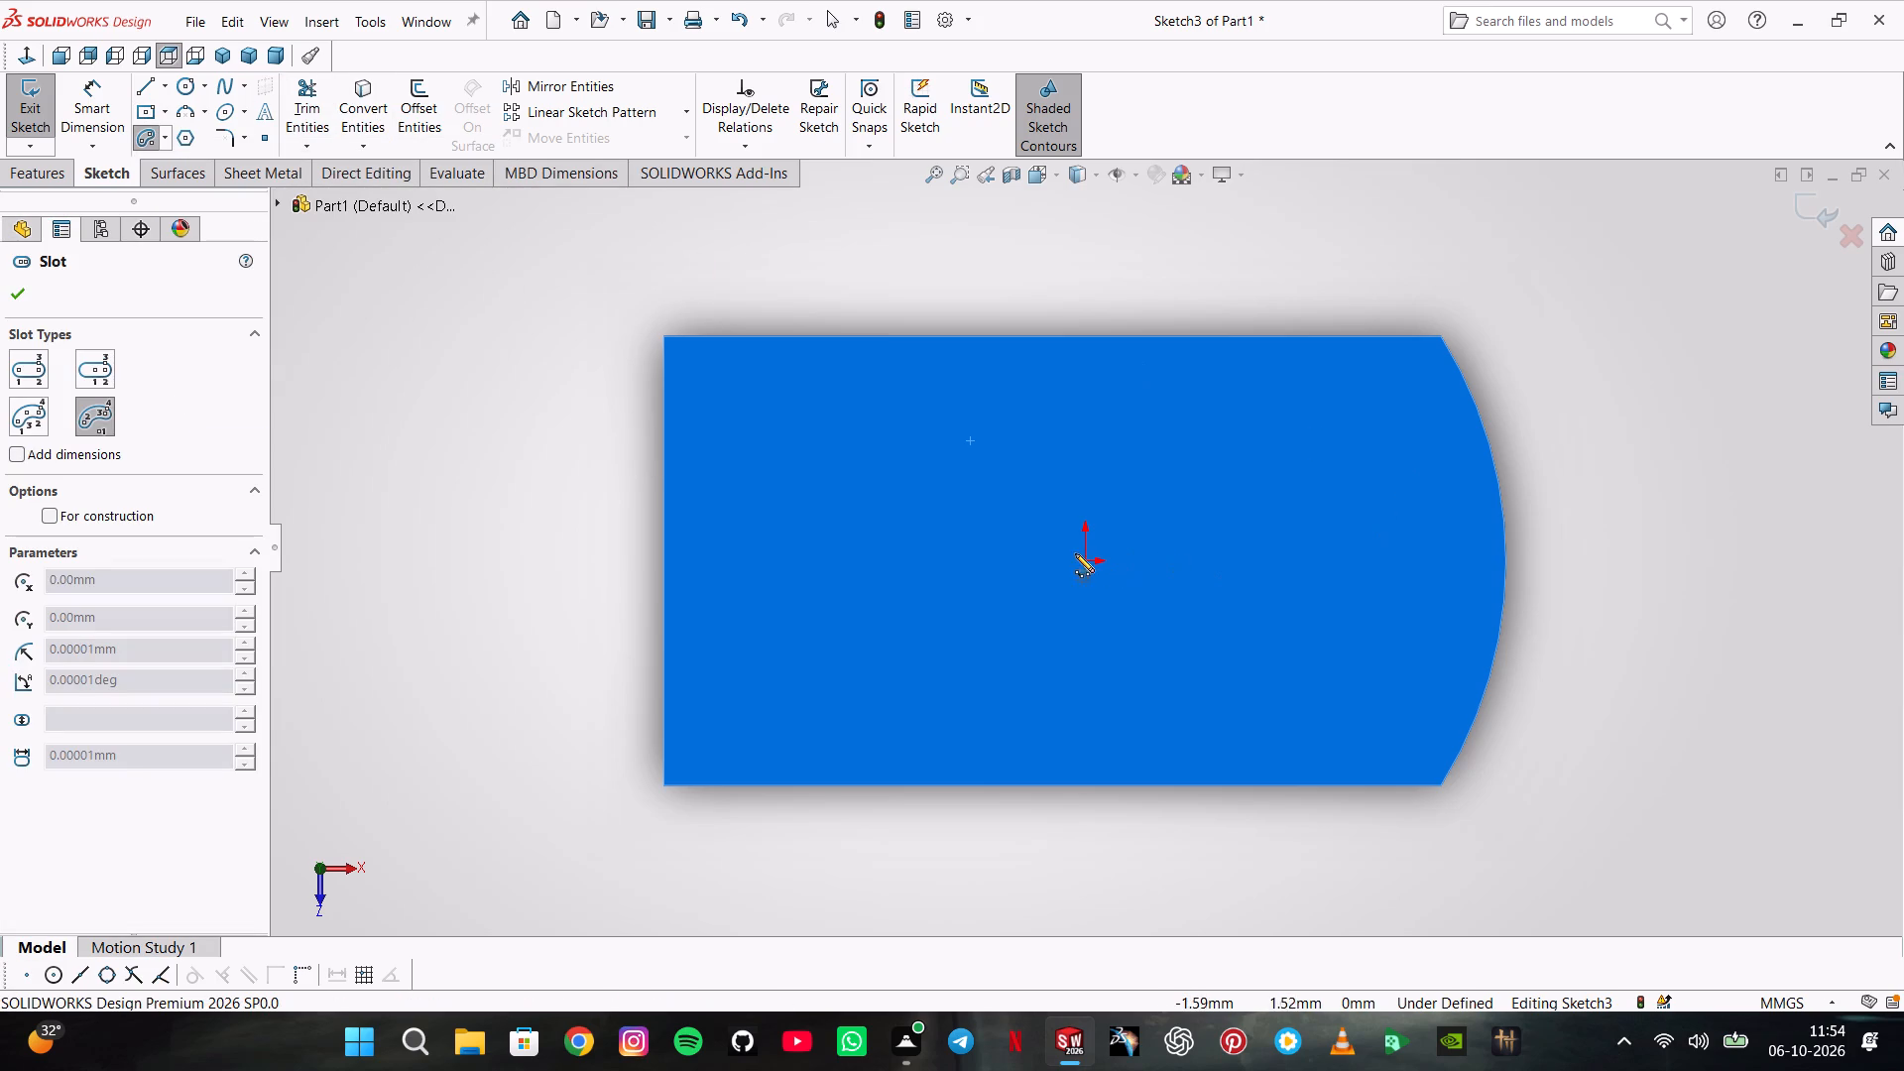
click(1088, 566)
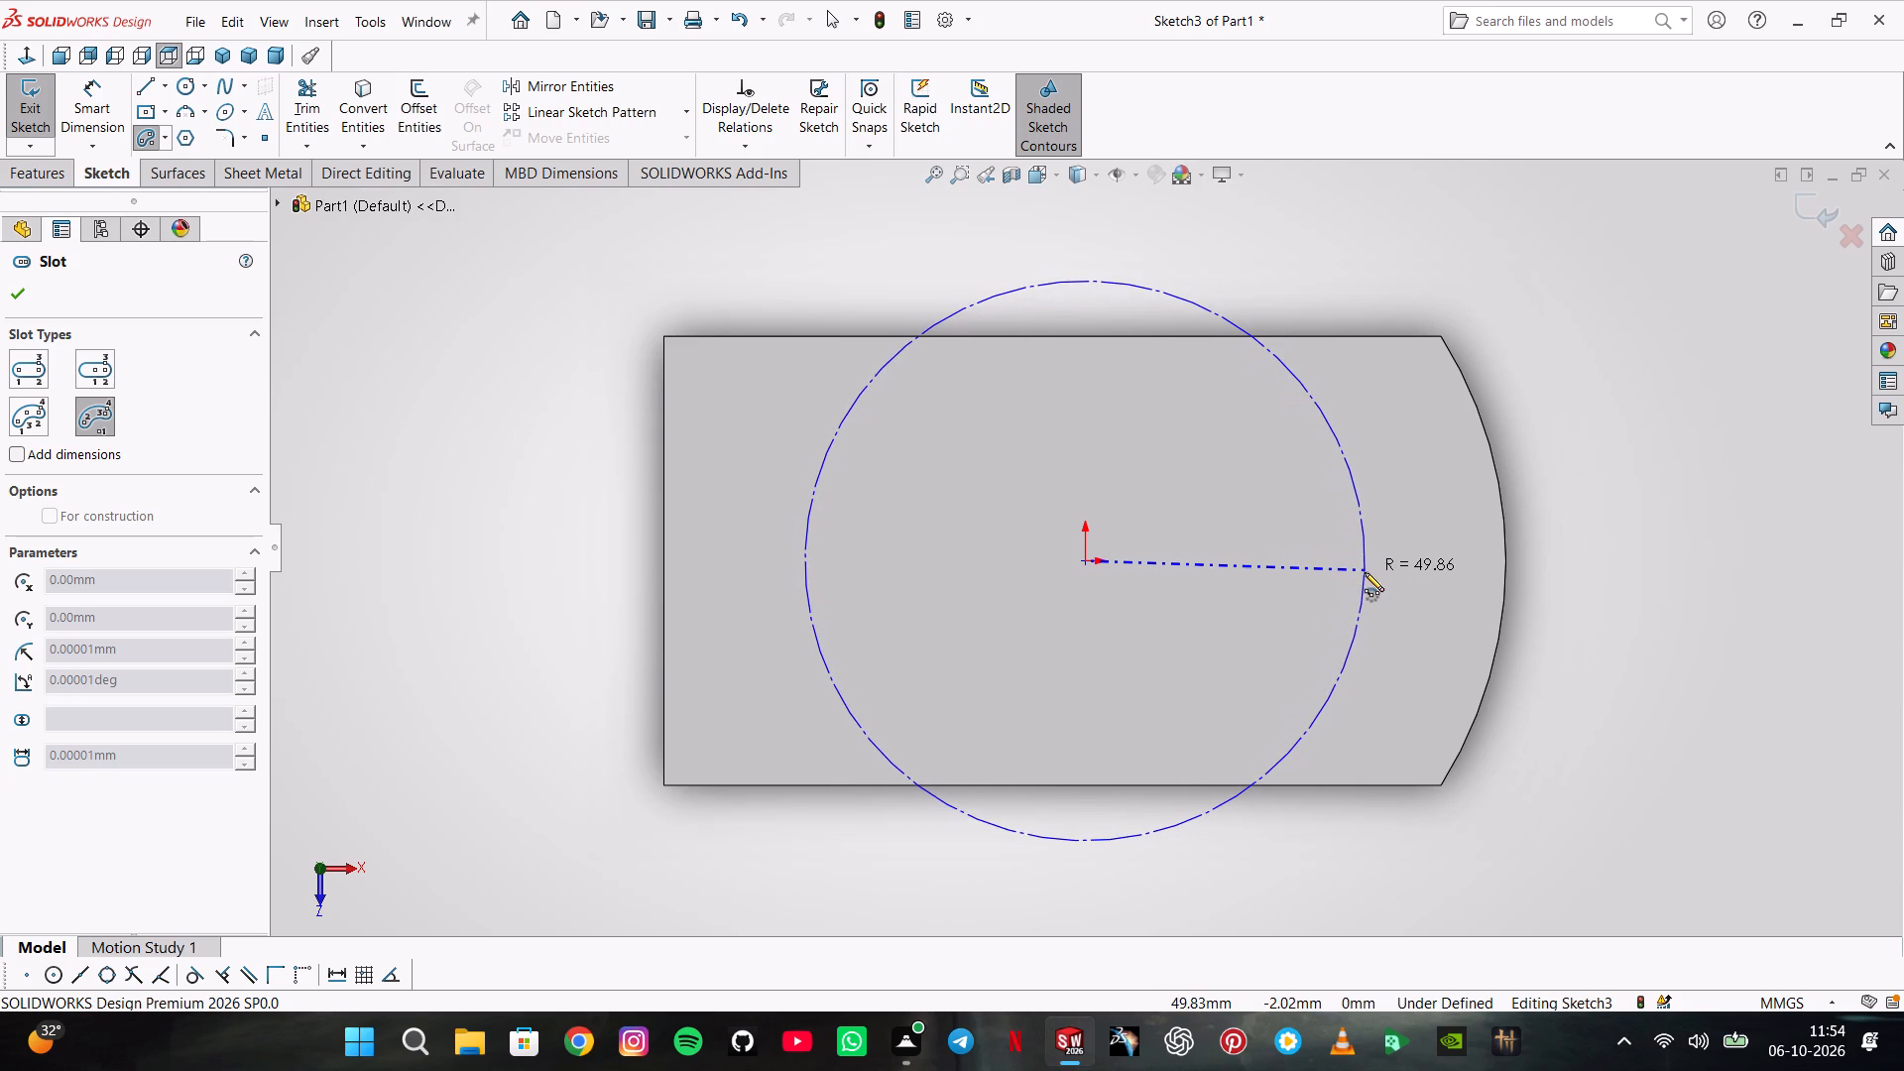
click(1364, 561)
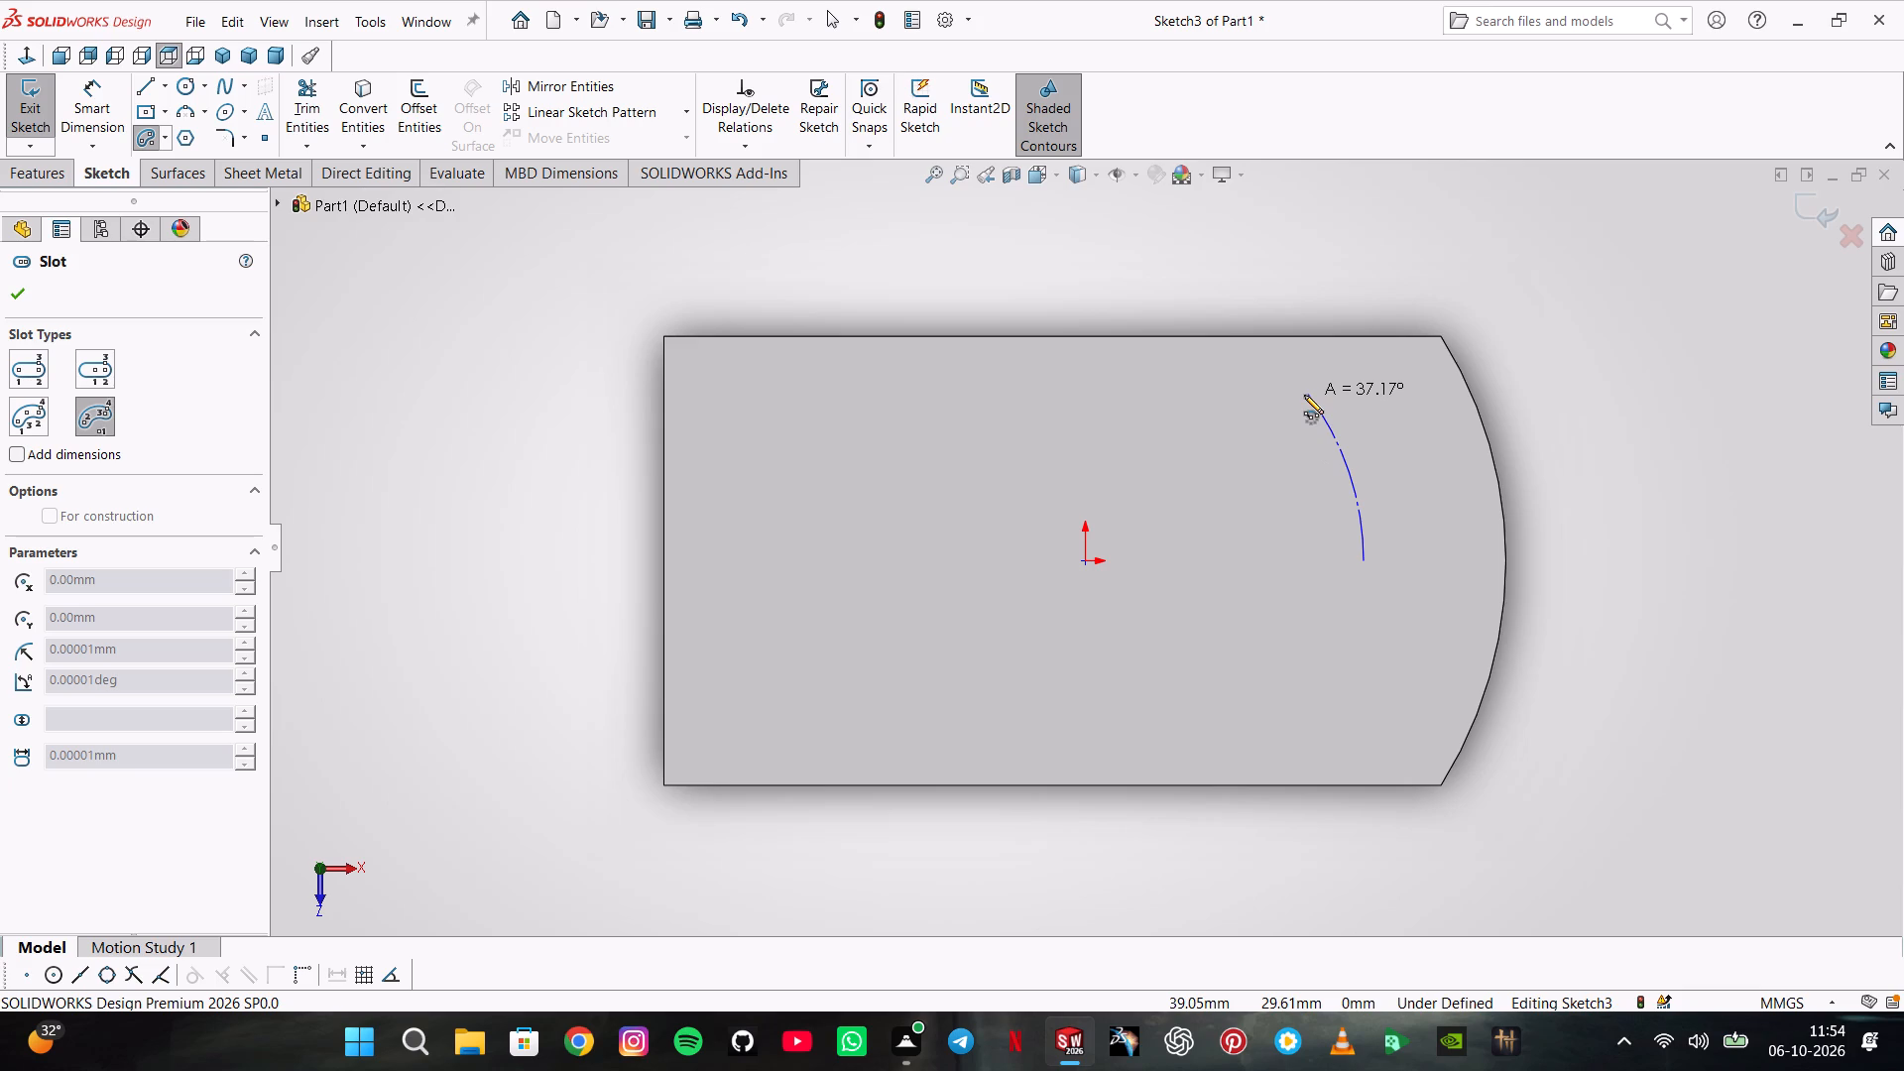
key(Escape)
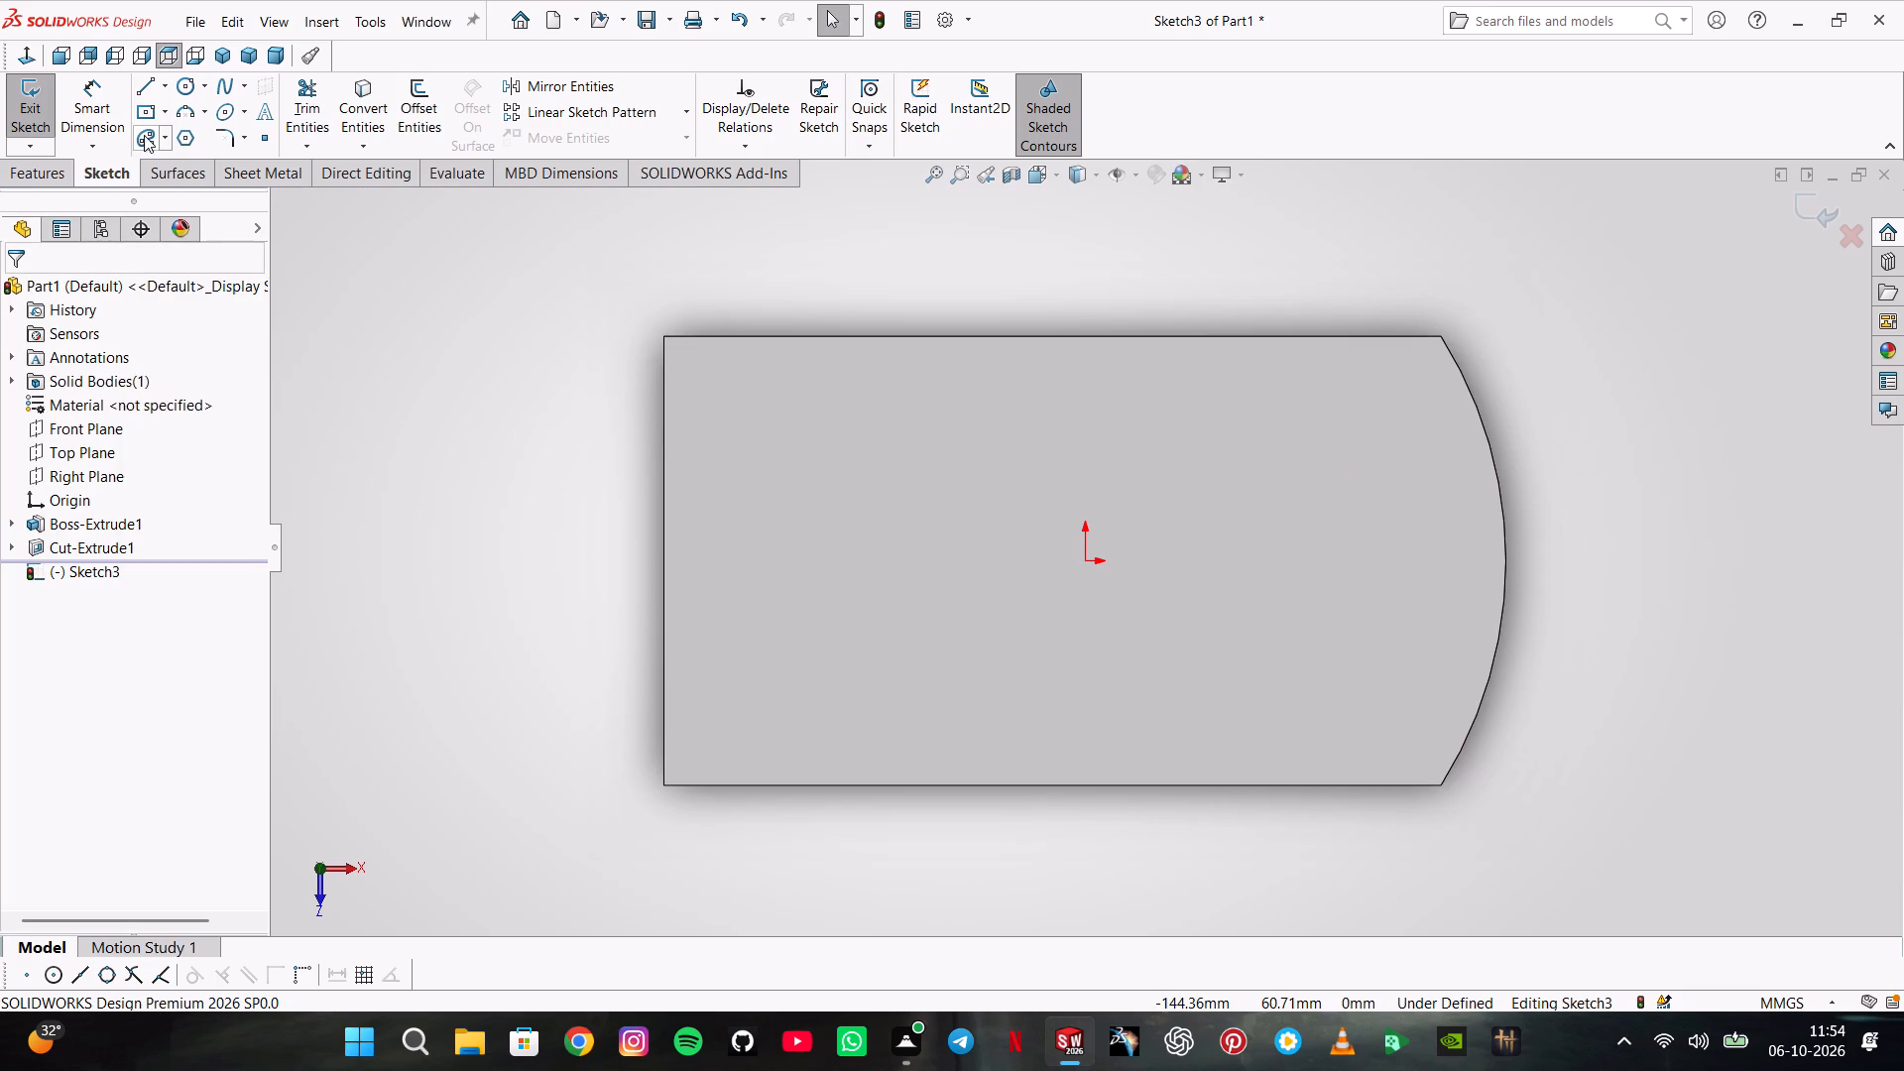
Draw a centerpoint arc slot about the origin near the rounded end, with about 56 mm radius, 56° angle and 17 mm width.
click(142, 136)
click(1086, 557)
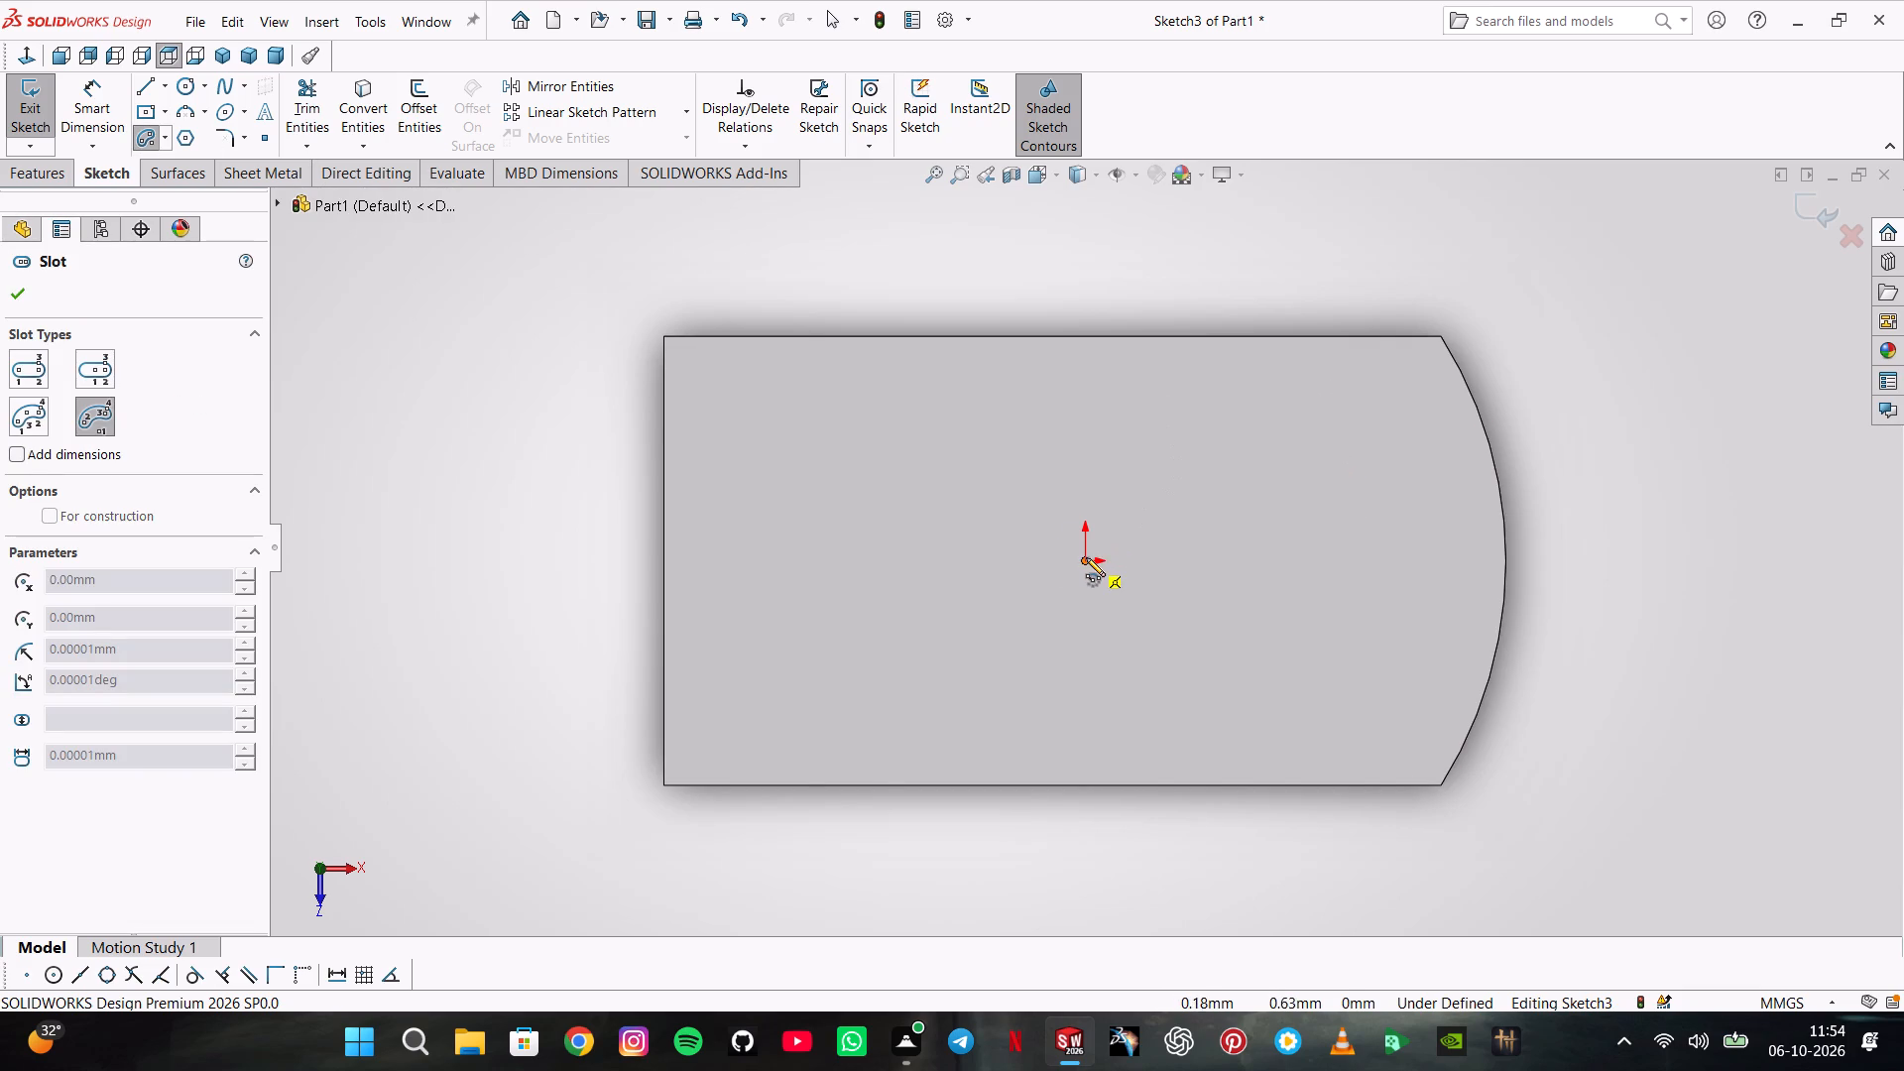
click(1364, 702)
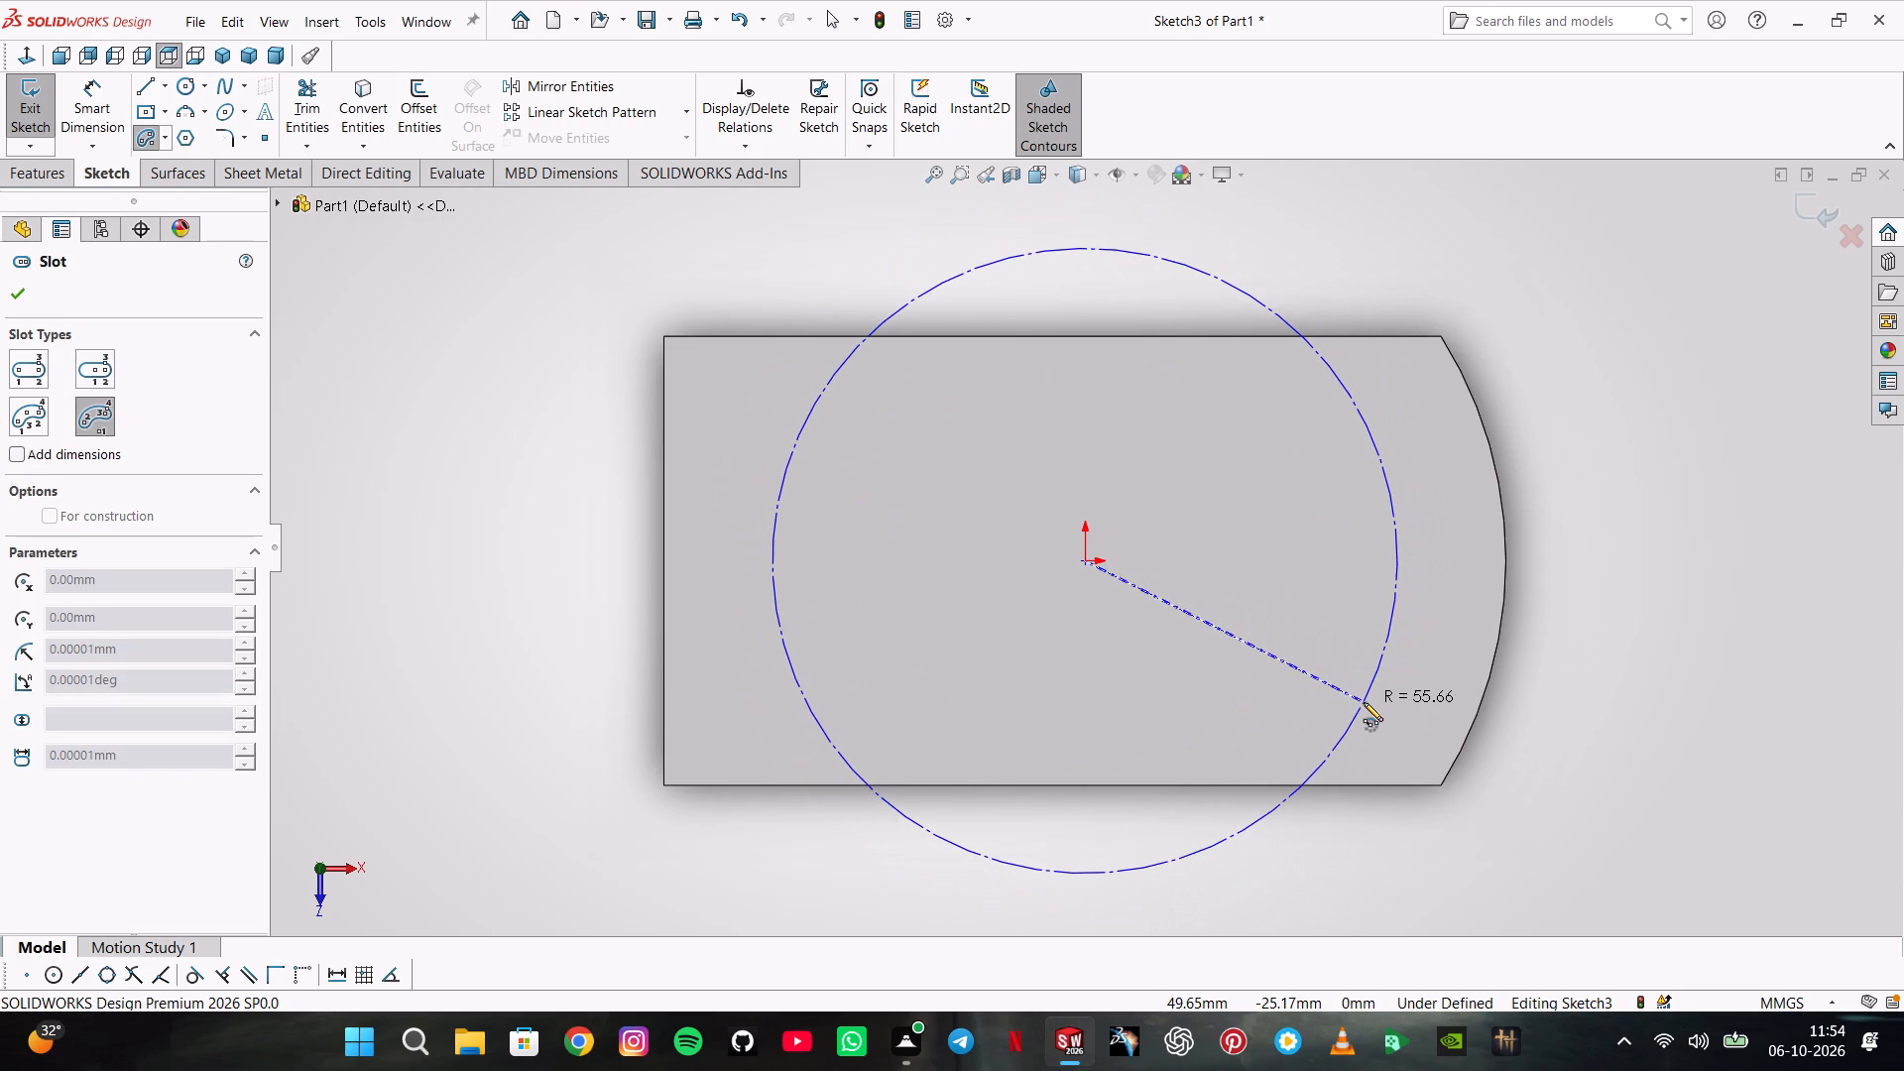
click(1339, 418)
click(1383, 357)
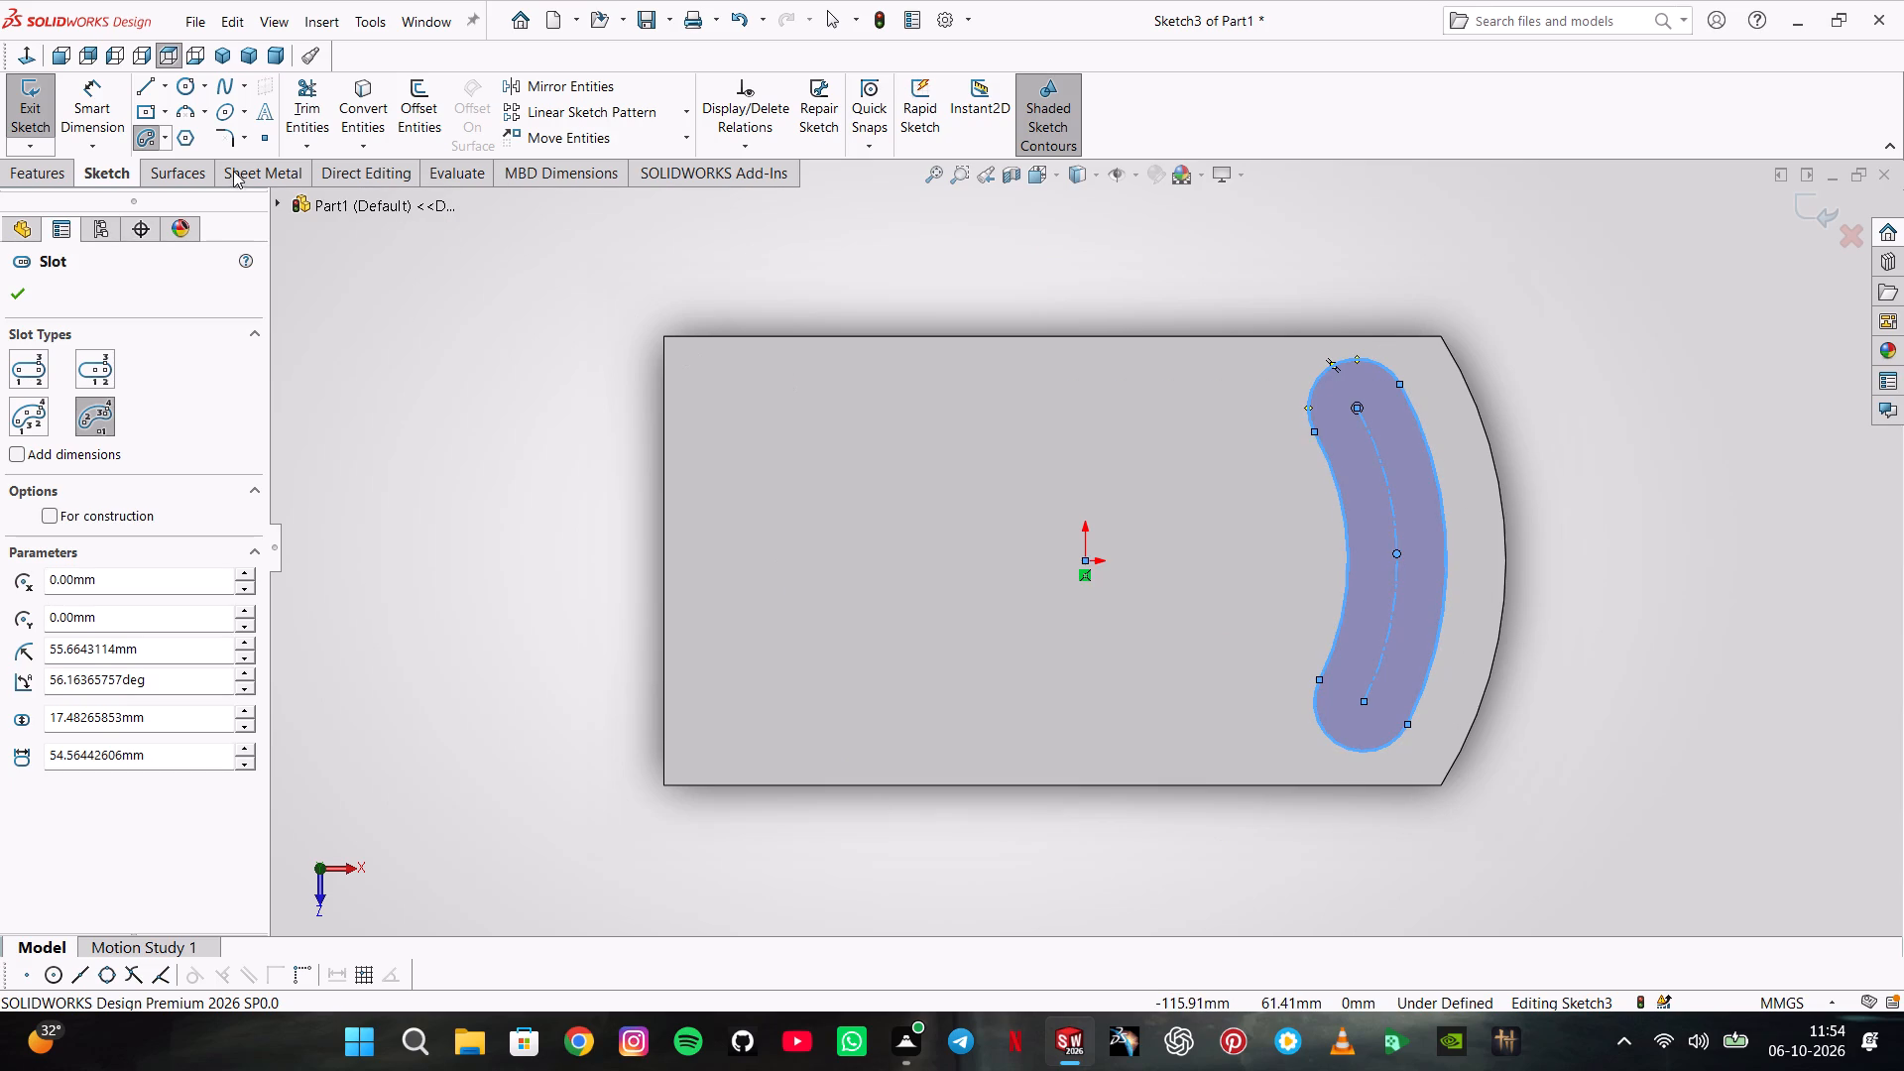
Dimension the arc slot's end radius as 8 mm and its centreline radius as 50 mm.
click(60, 99)
click(1391, 366)
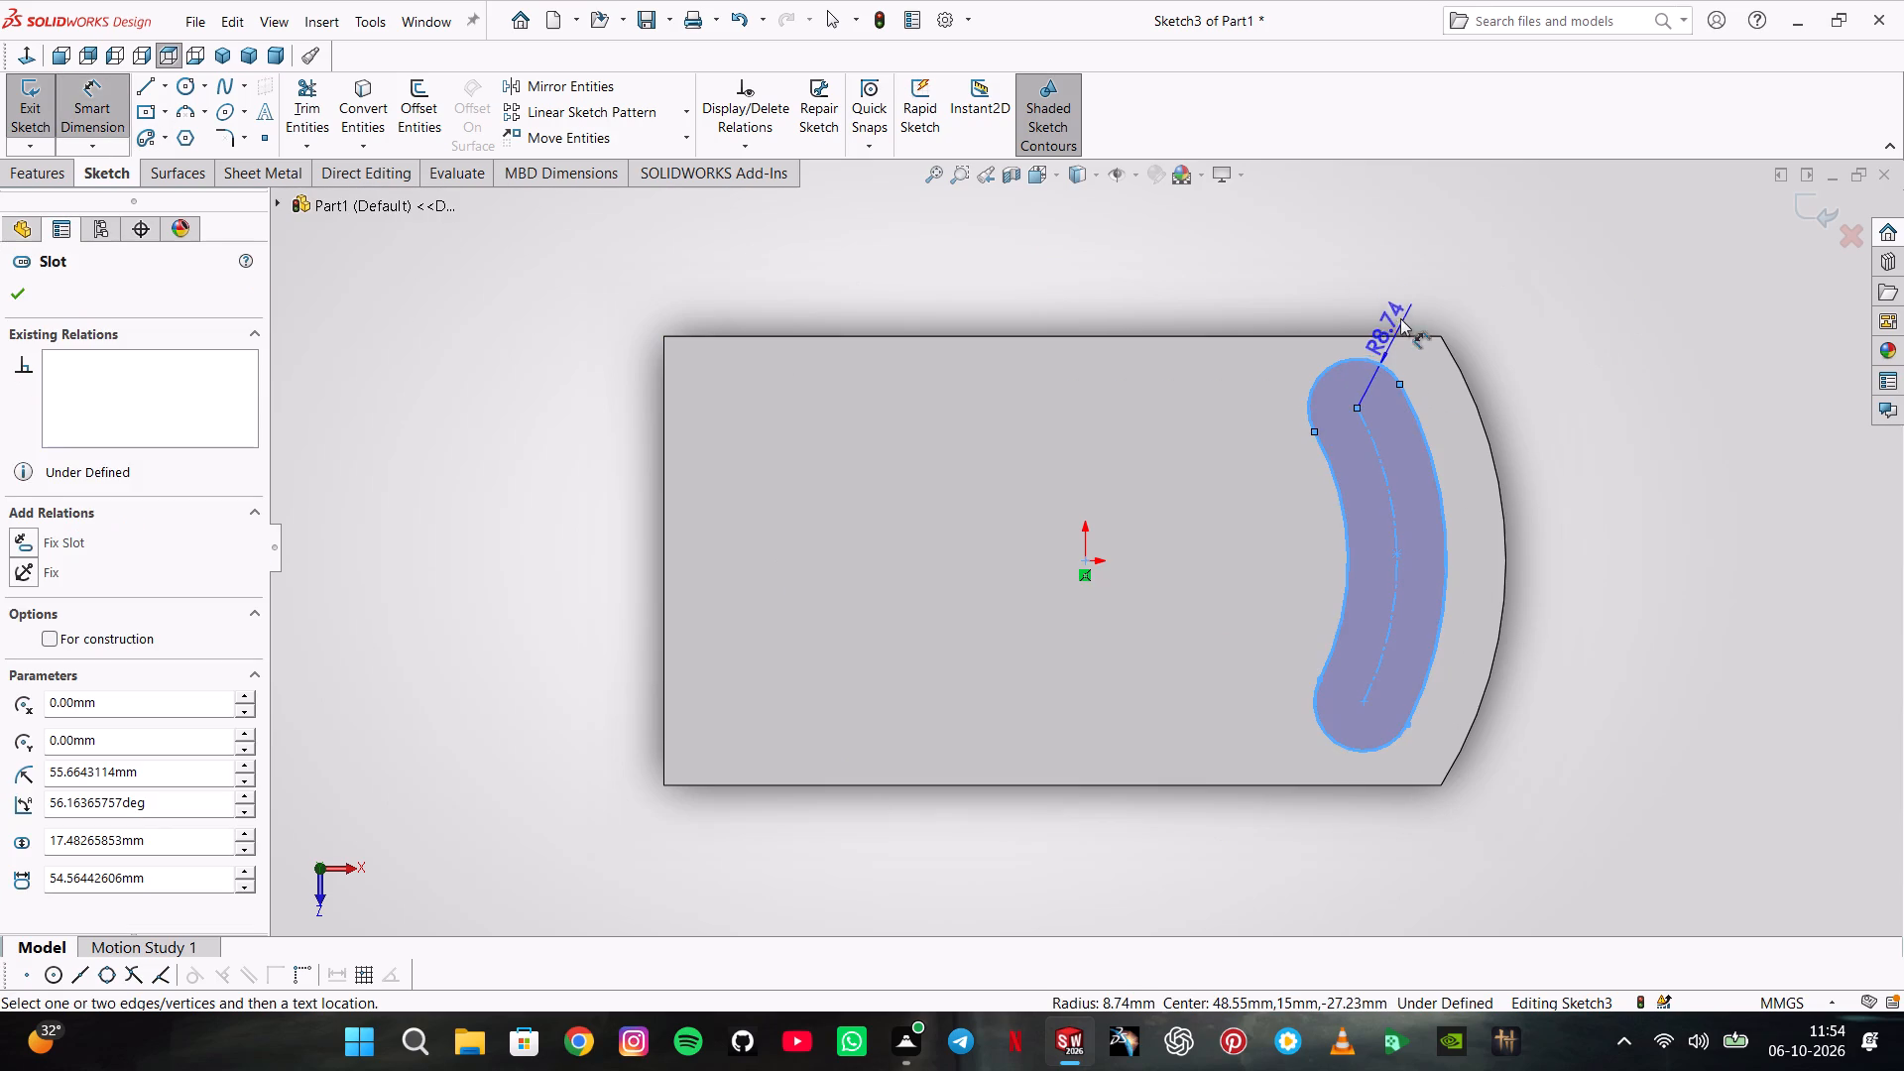
click(1401, 255)
key(8)
key(Return)
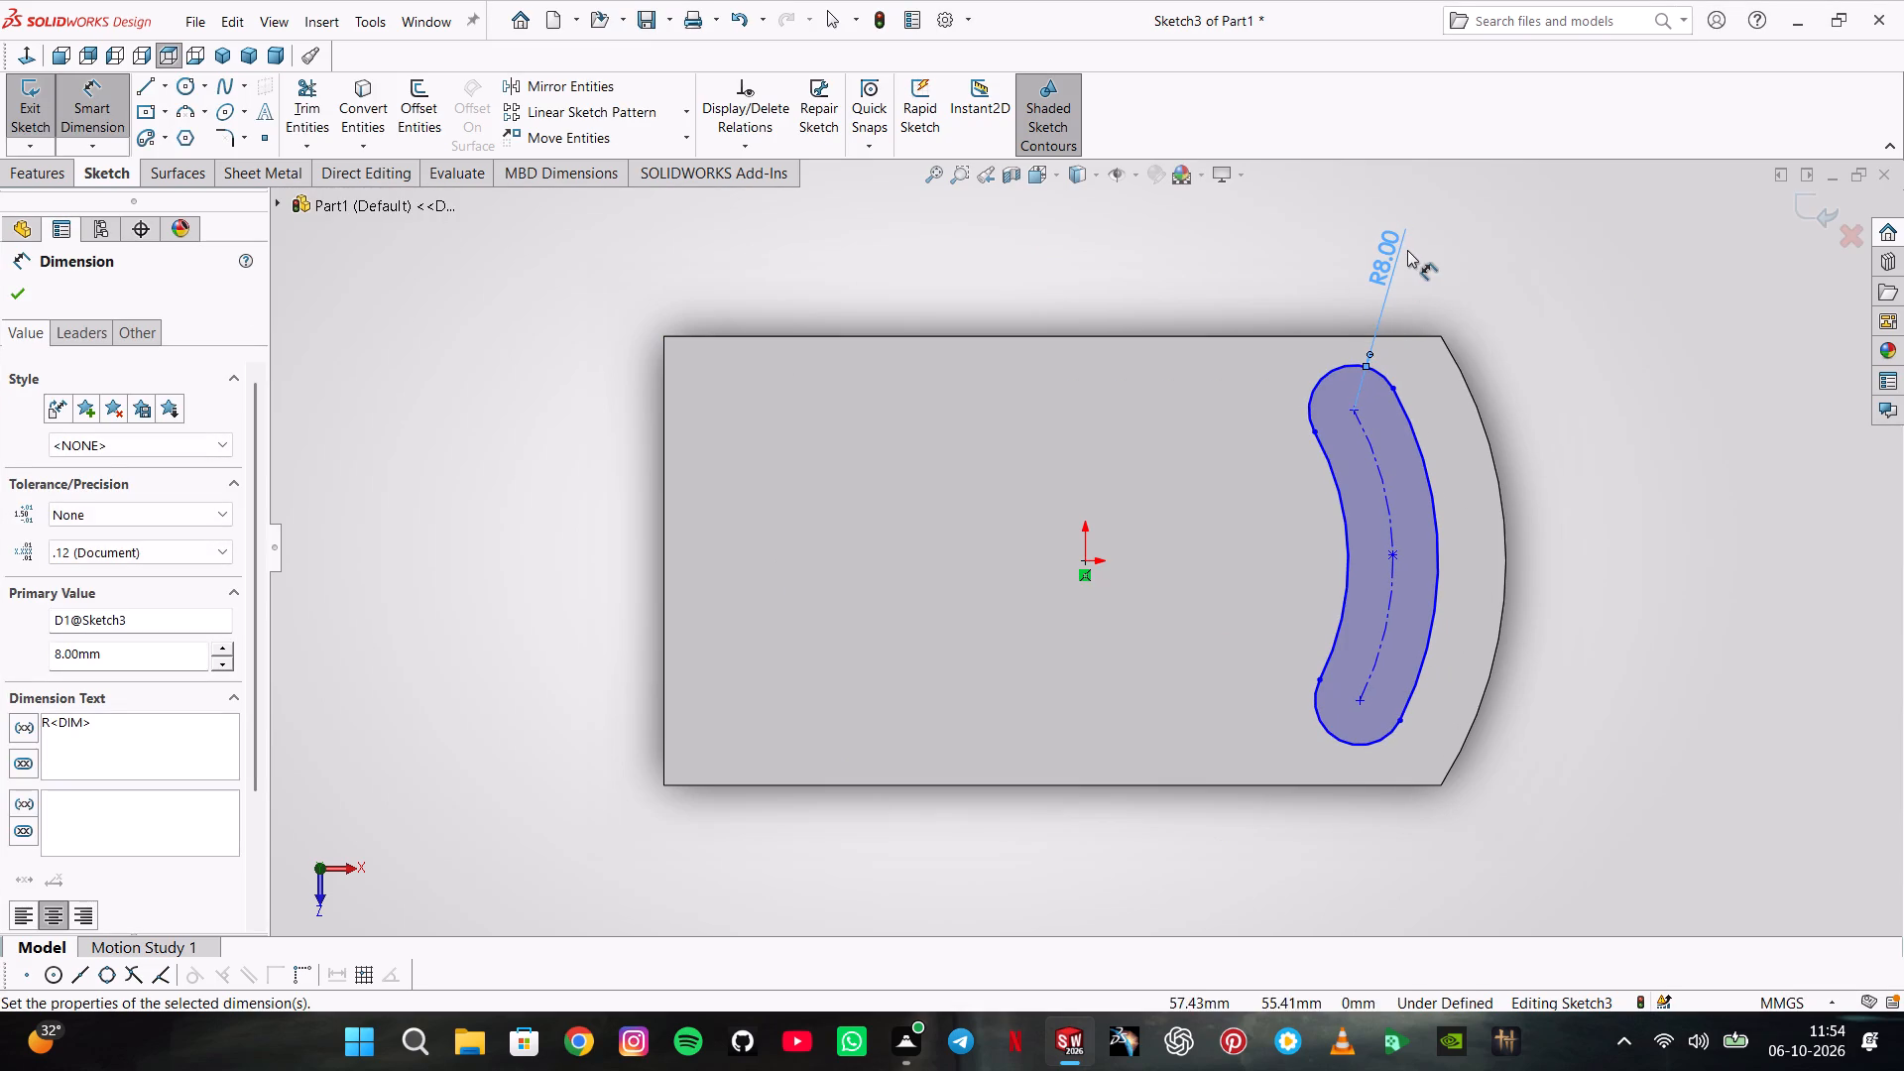
click(1388, 519)
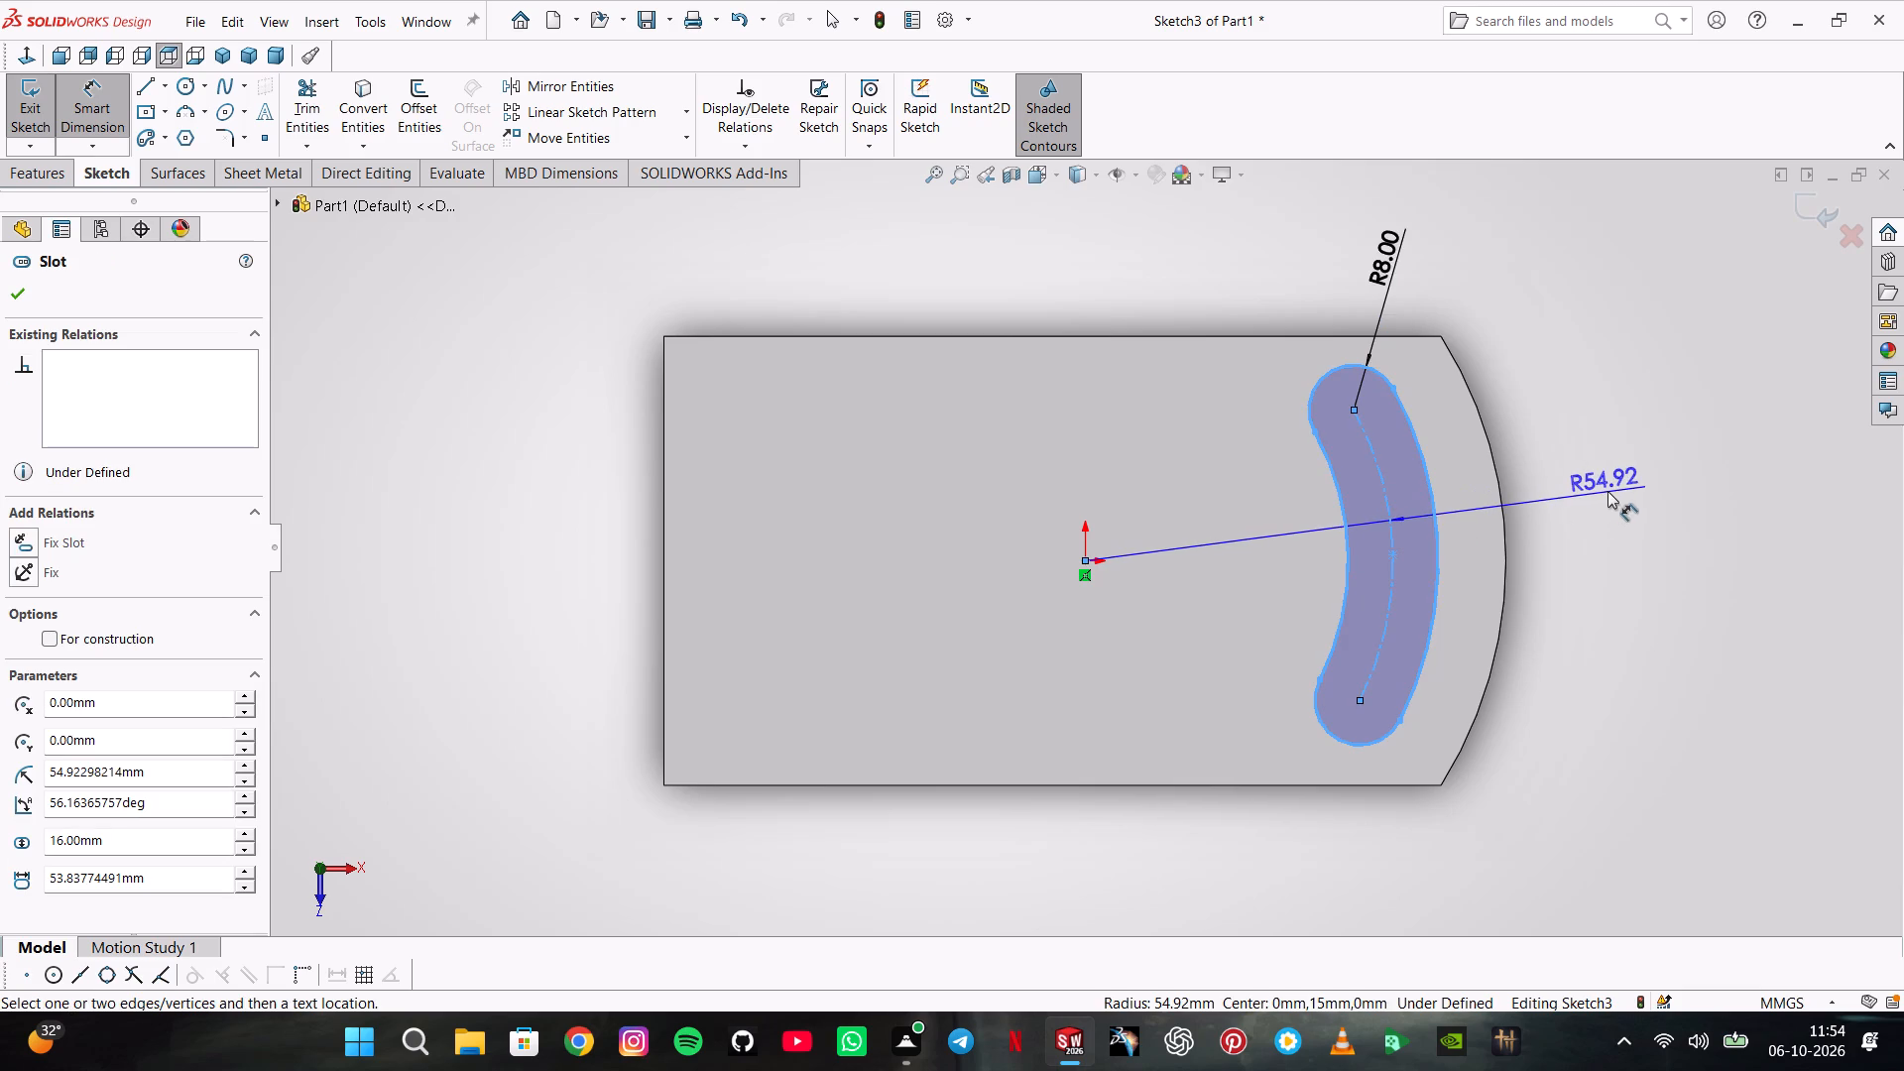
click(1607, 491)
key(5)
key(0)
key(Return)
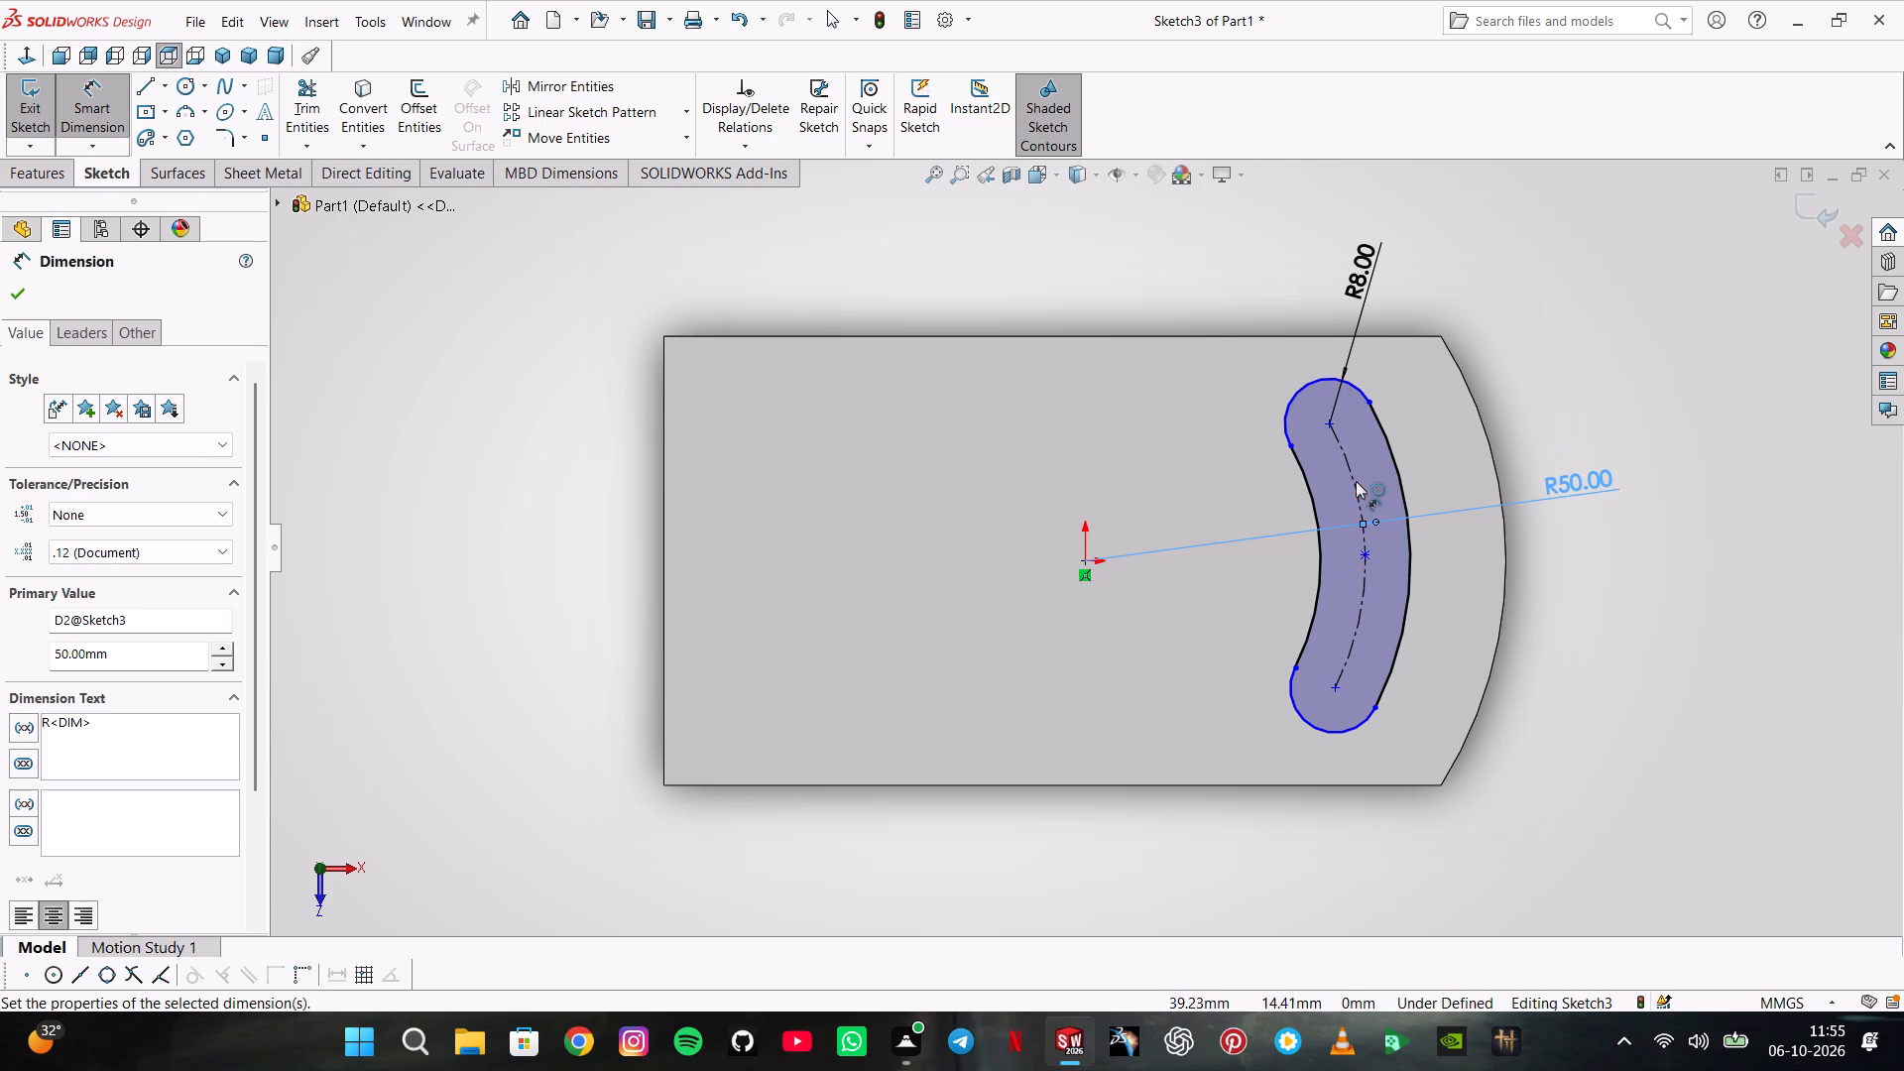
Dimension the perpendicular distance from the slot centreline's midpoint to the plate's negative-Z corner at the rounded end as 80/2 (40 mm).
click(1365, 555)
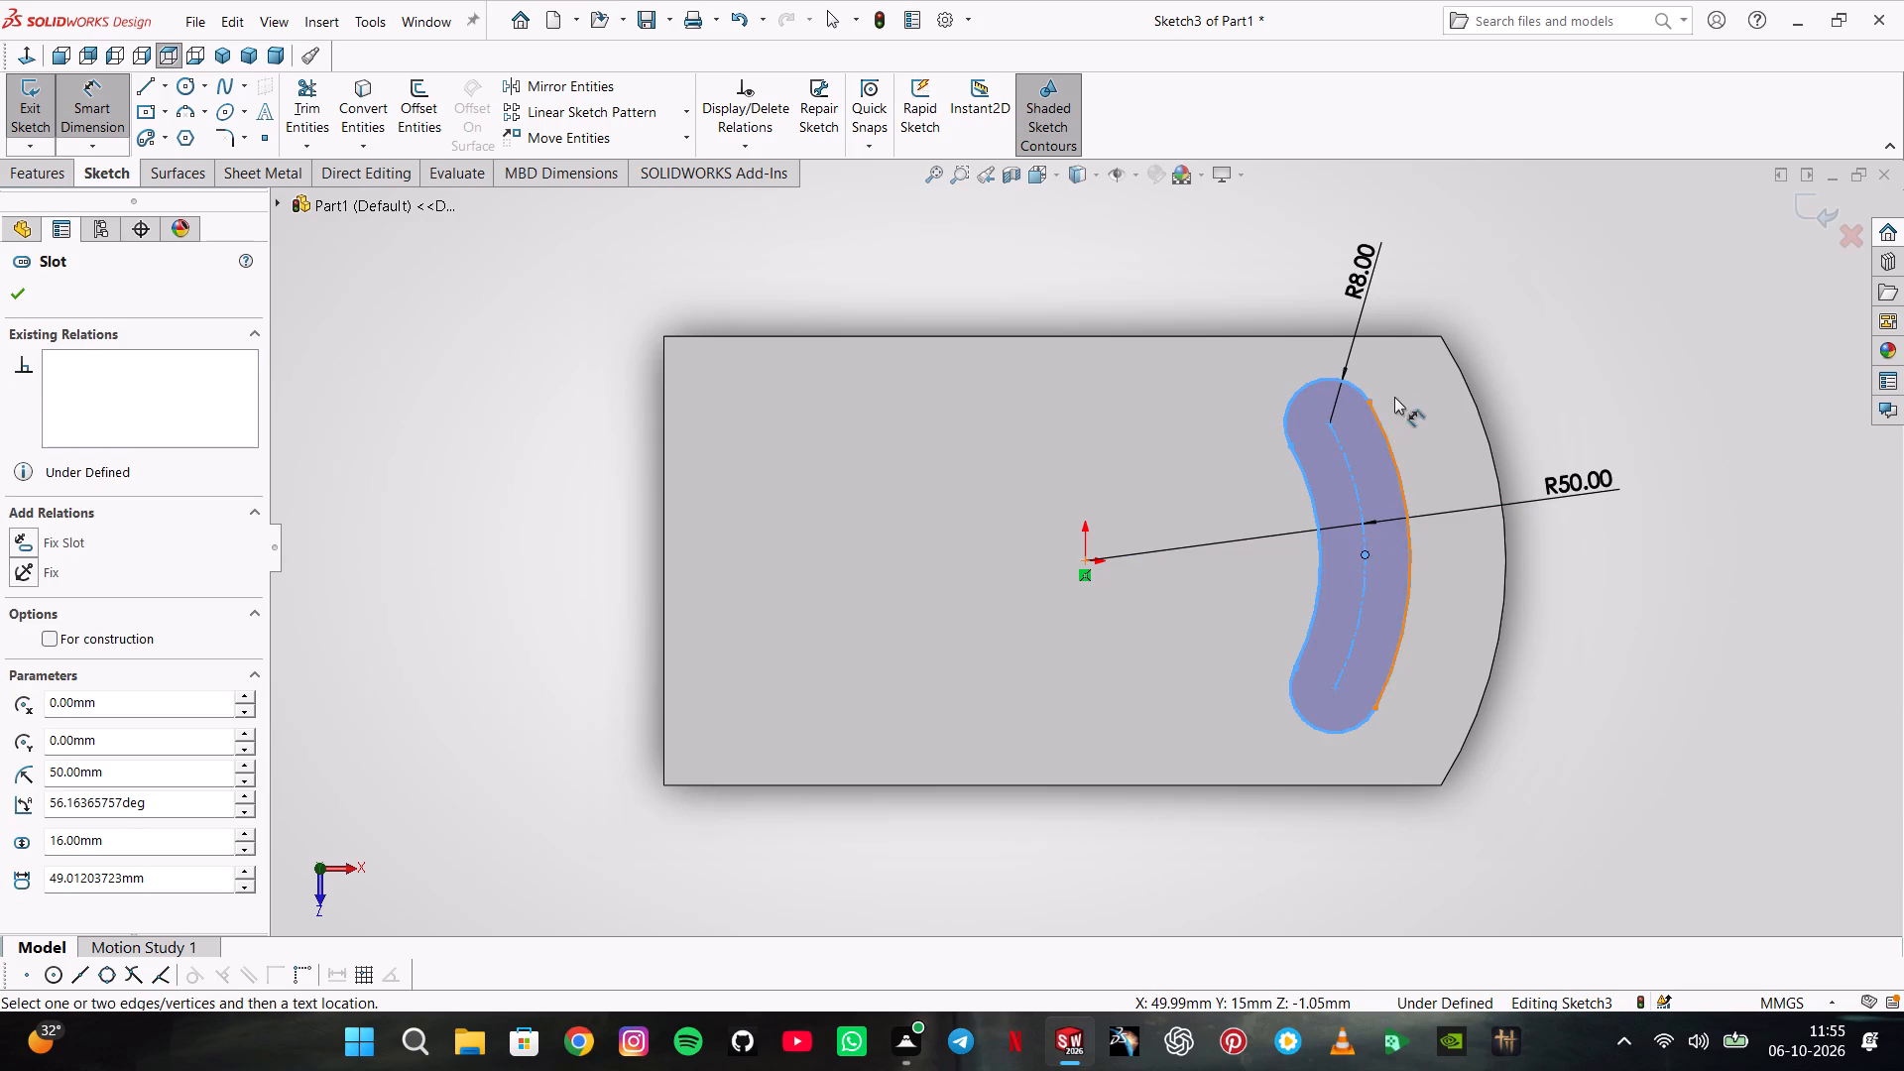
click(1401, 335)
click(1723, 451)
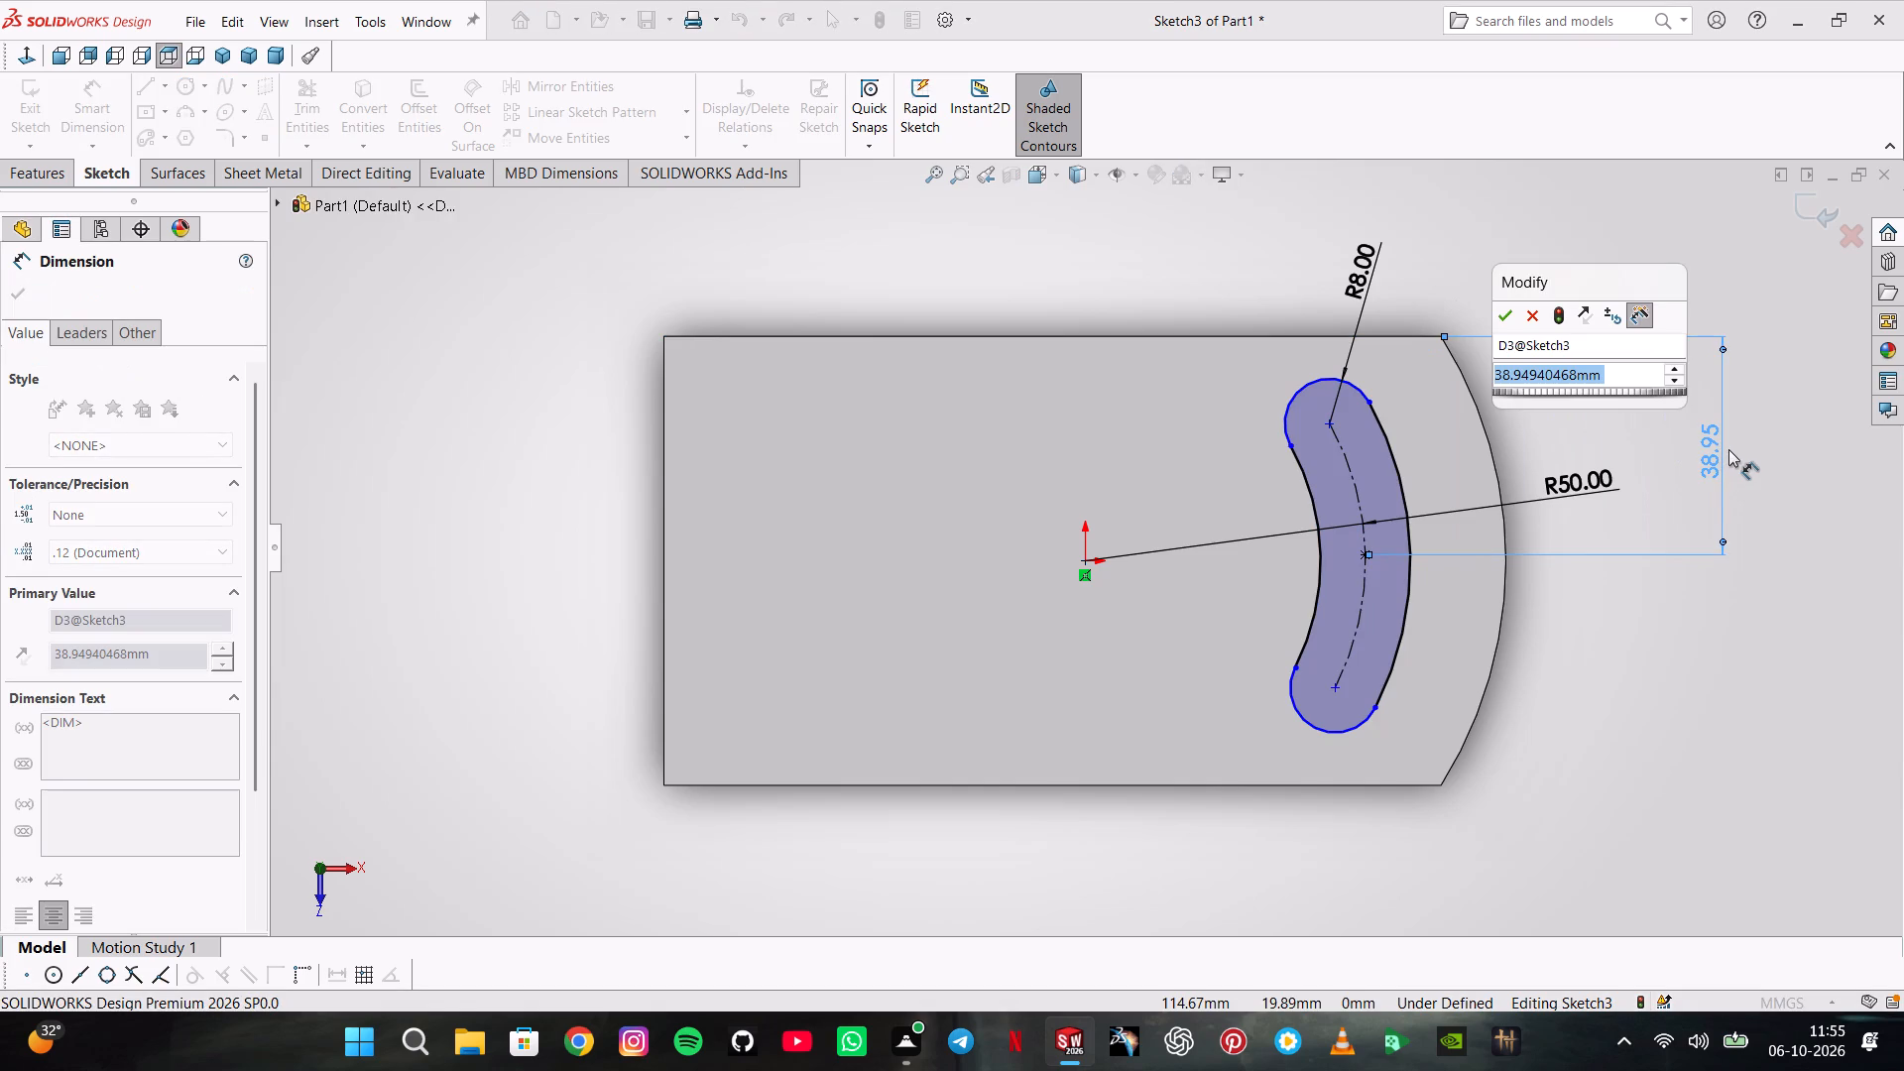
key(8)
text(0/2)
key(Return)
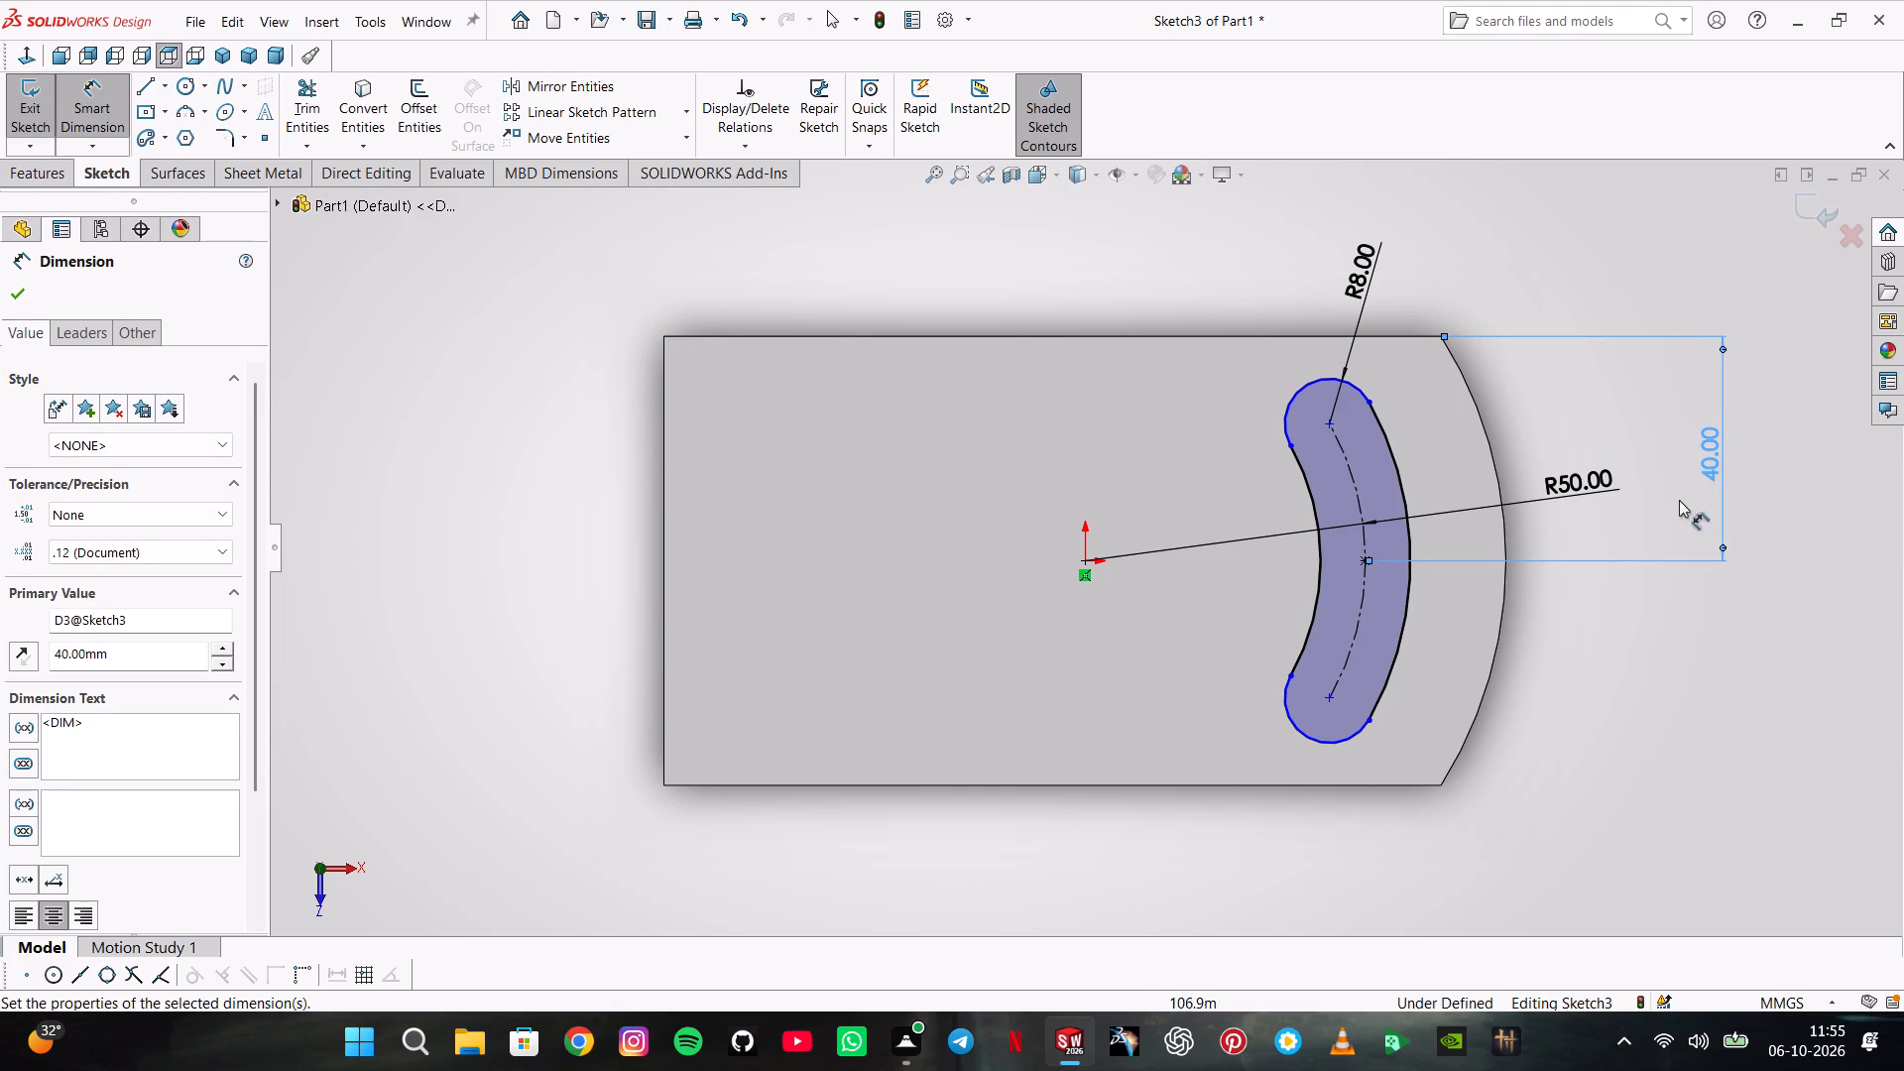
Dimension the Z distance between the slot's negative-Z end centre and its centreline midpoint as 25 mm.
click(1347, 380)
click(1365, 560)
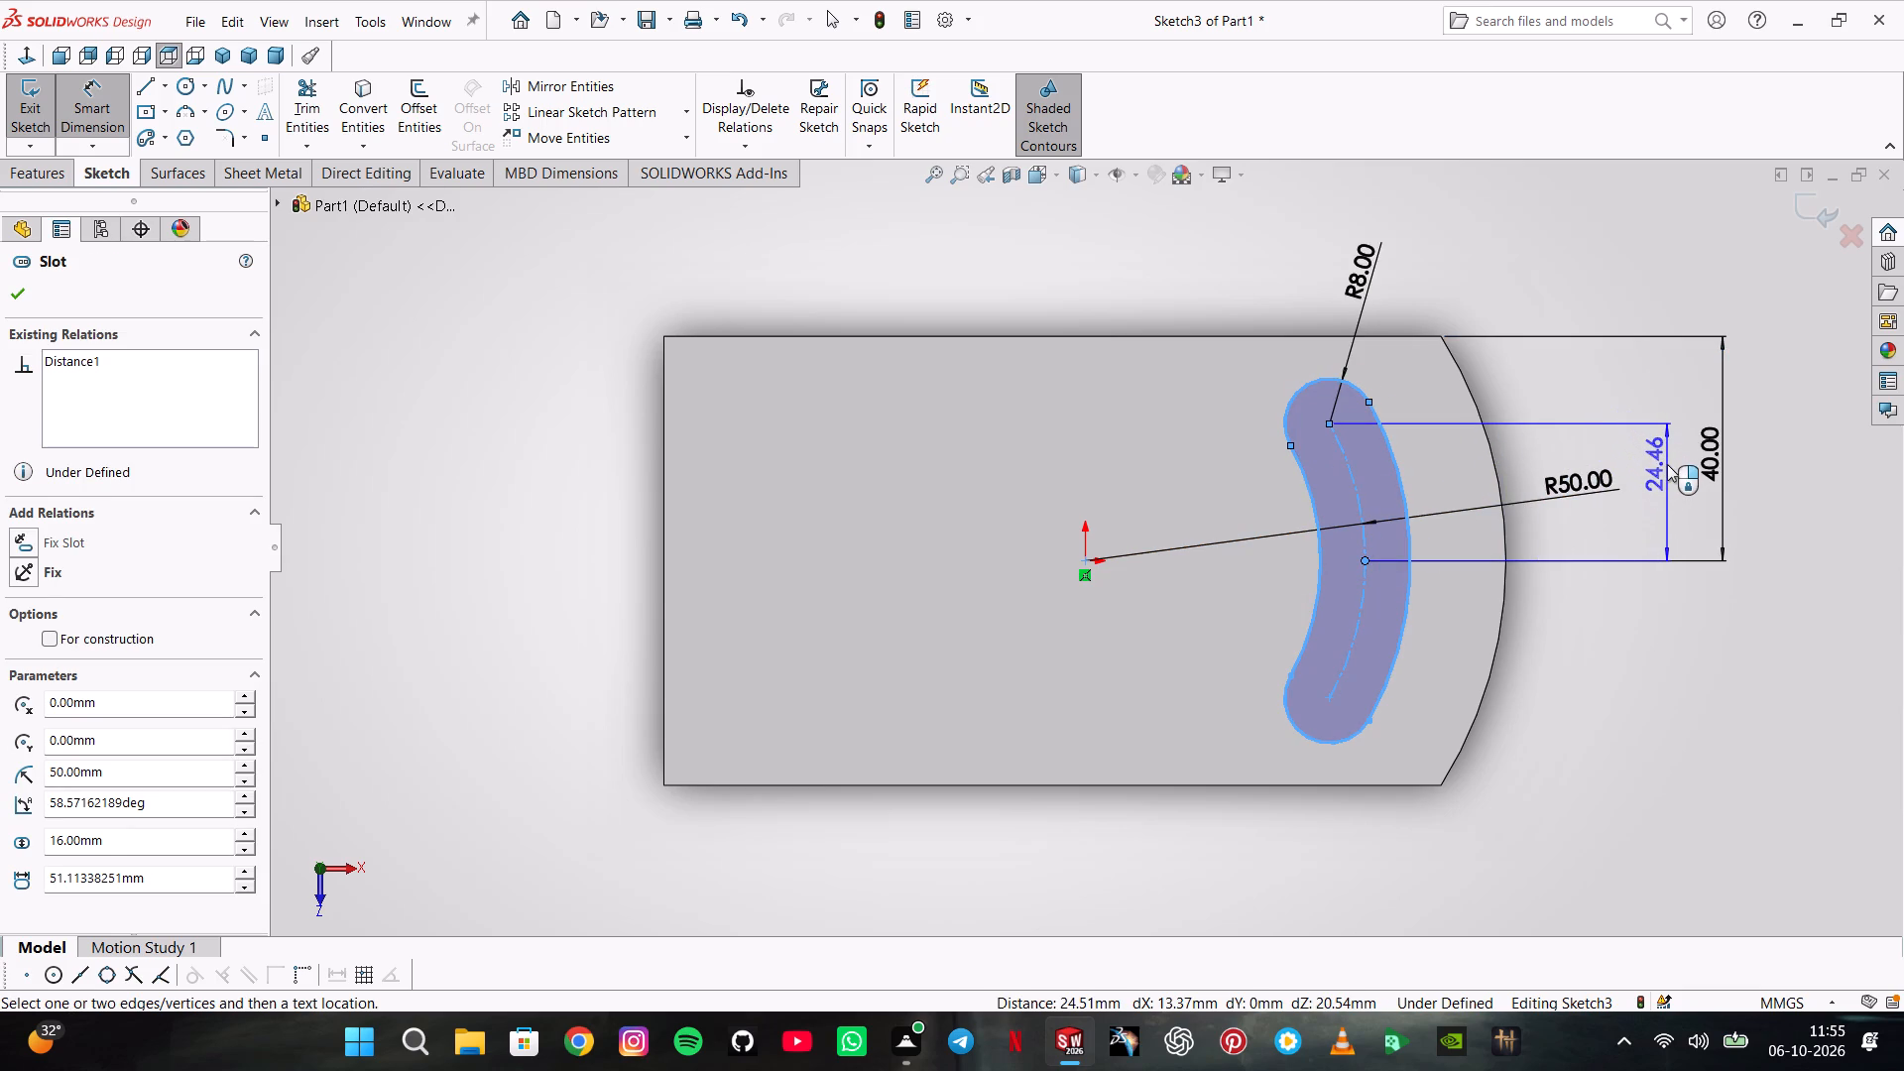
click(1667, 464)
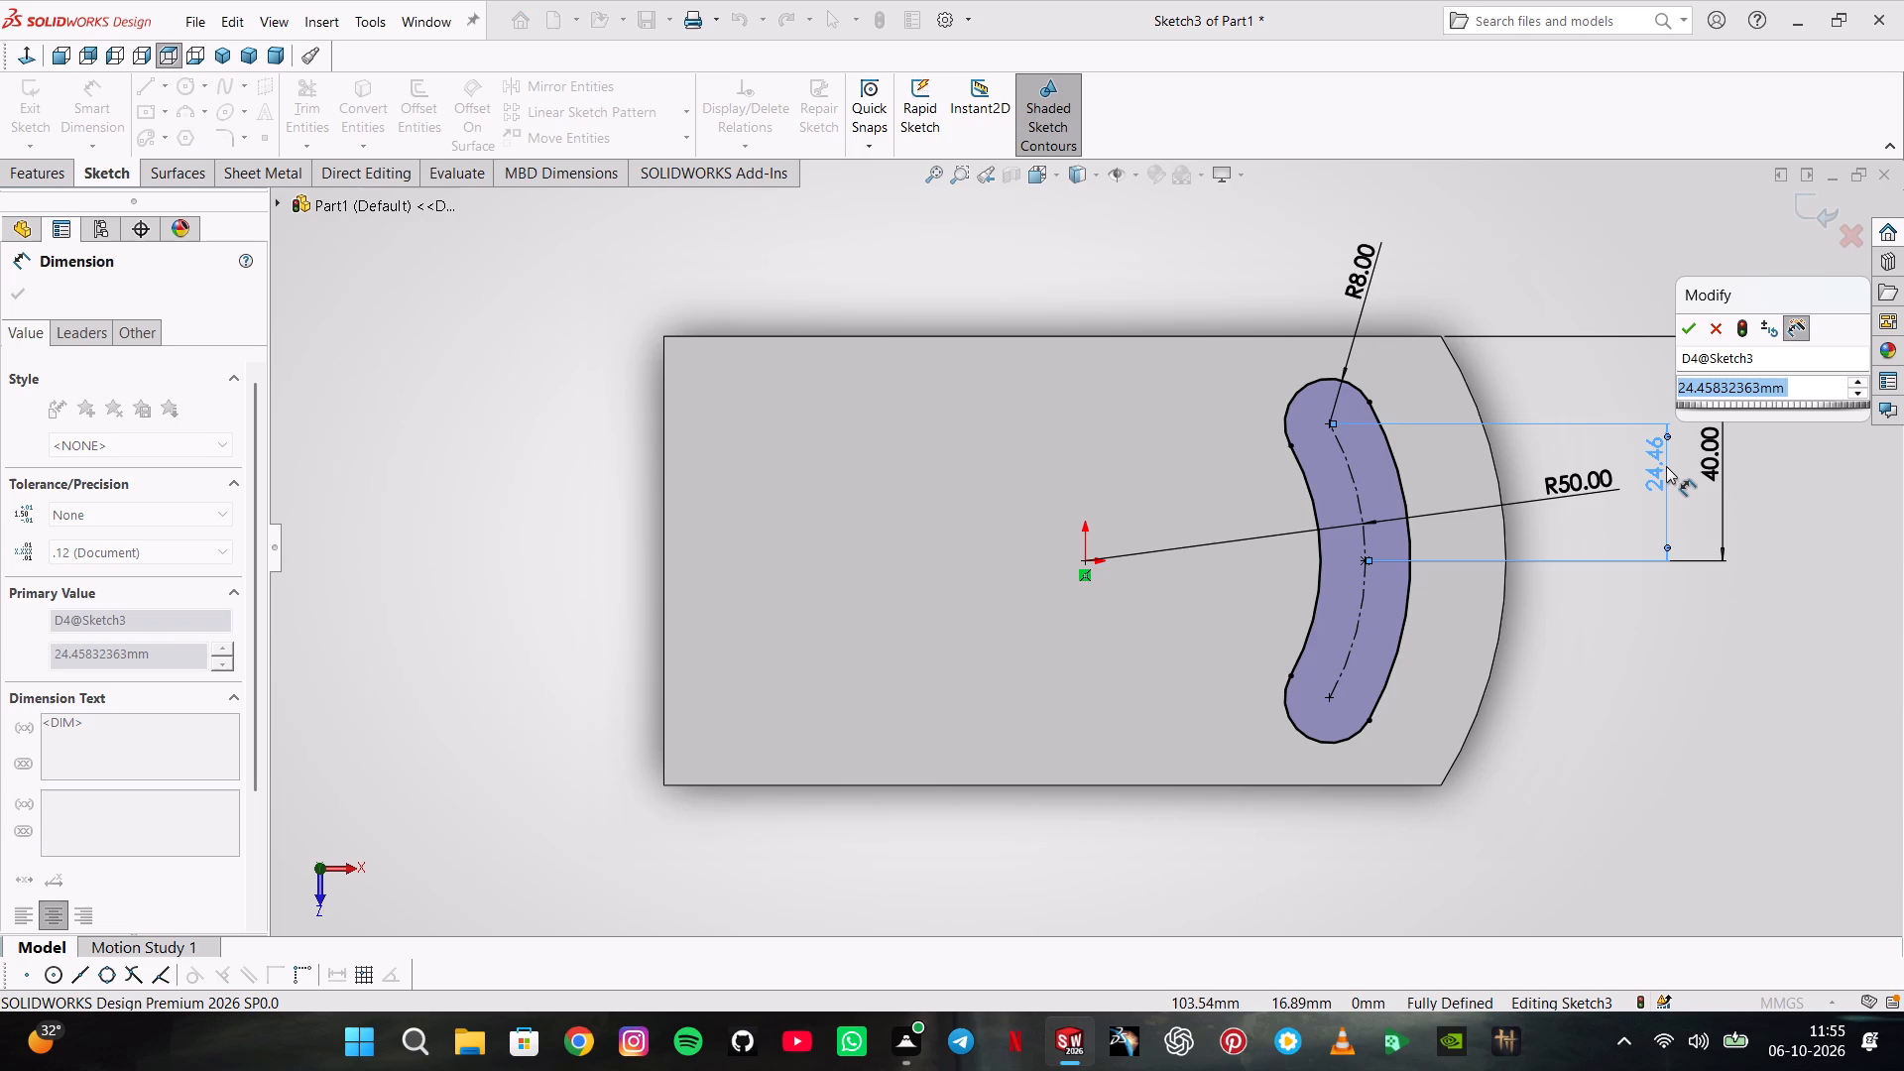
text(25)
key(Return)
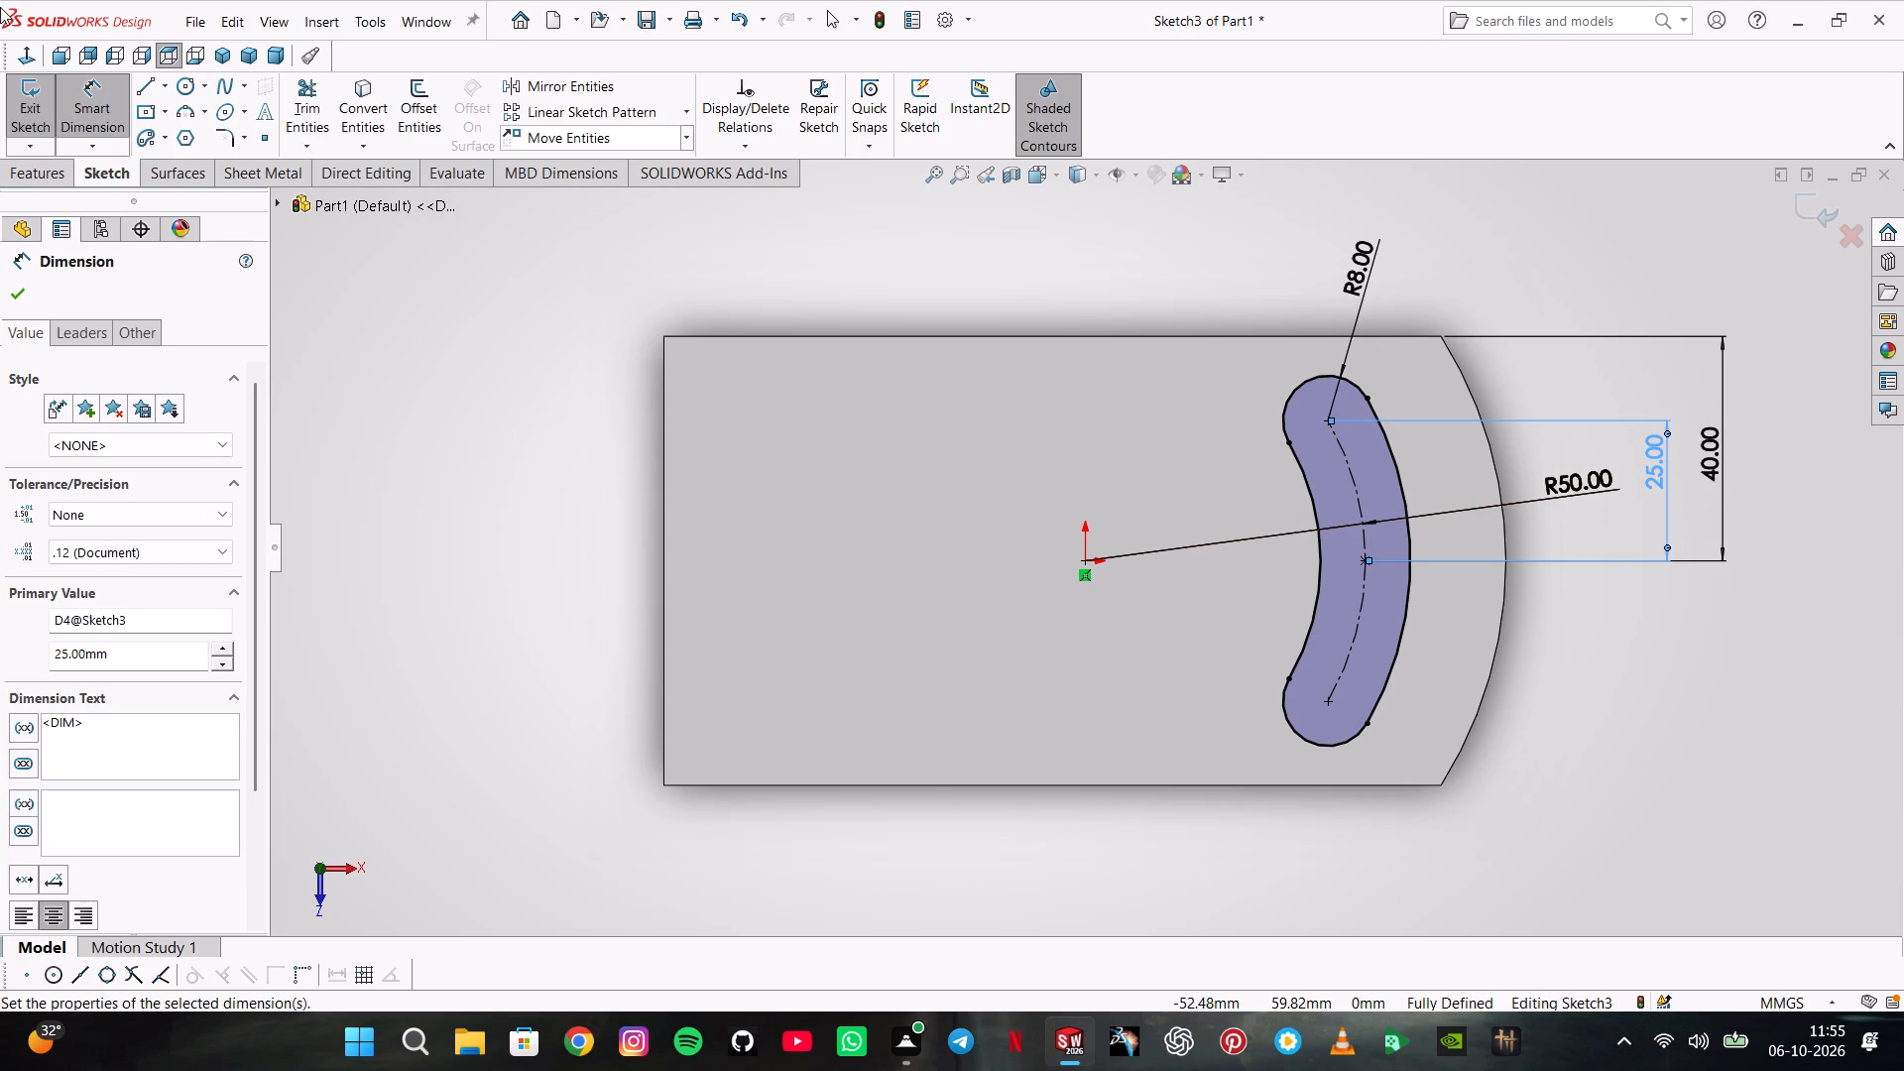
Extrude-cut the arc slot blind 35 mm through the plate.
click(46, 162)
click(395, 102)
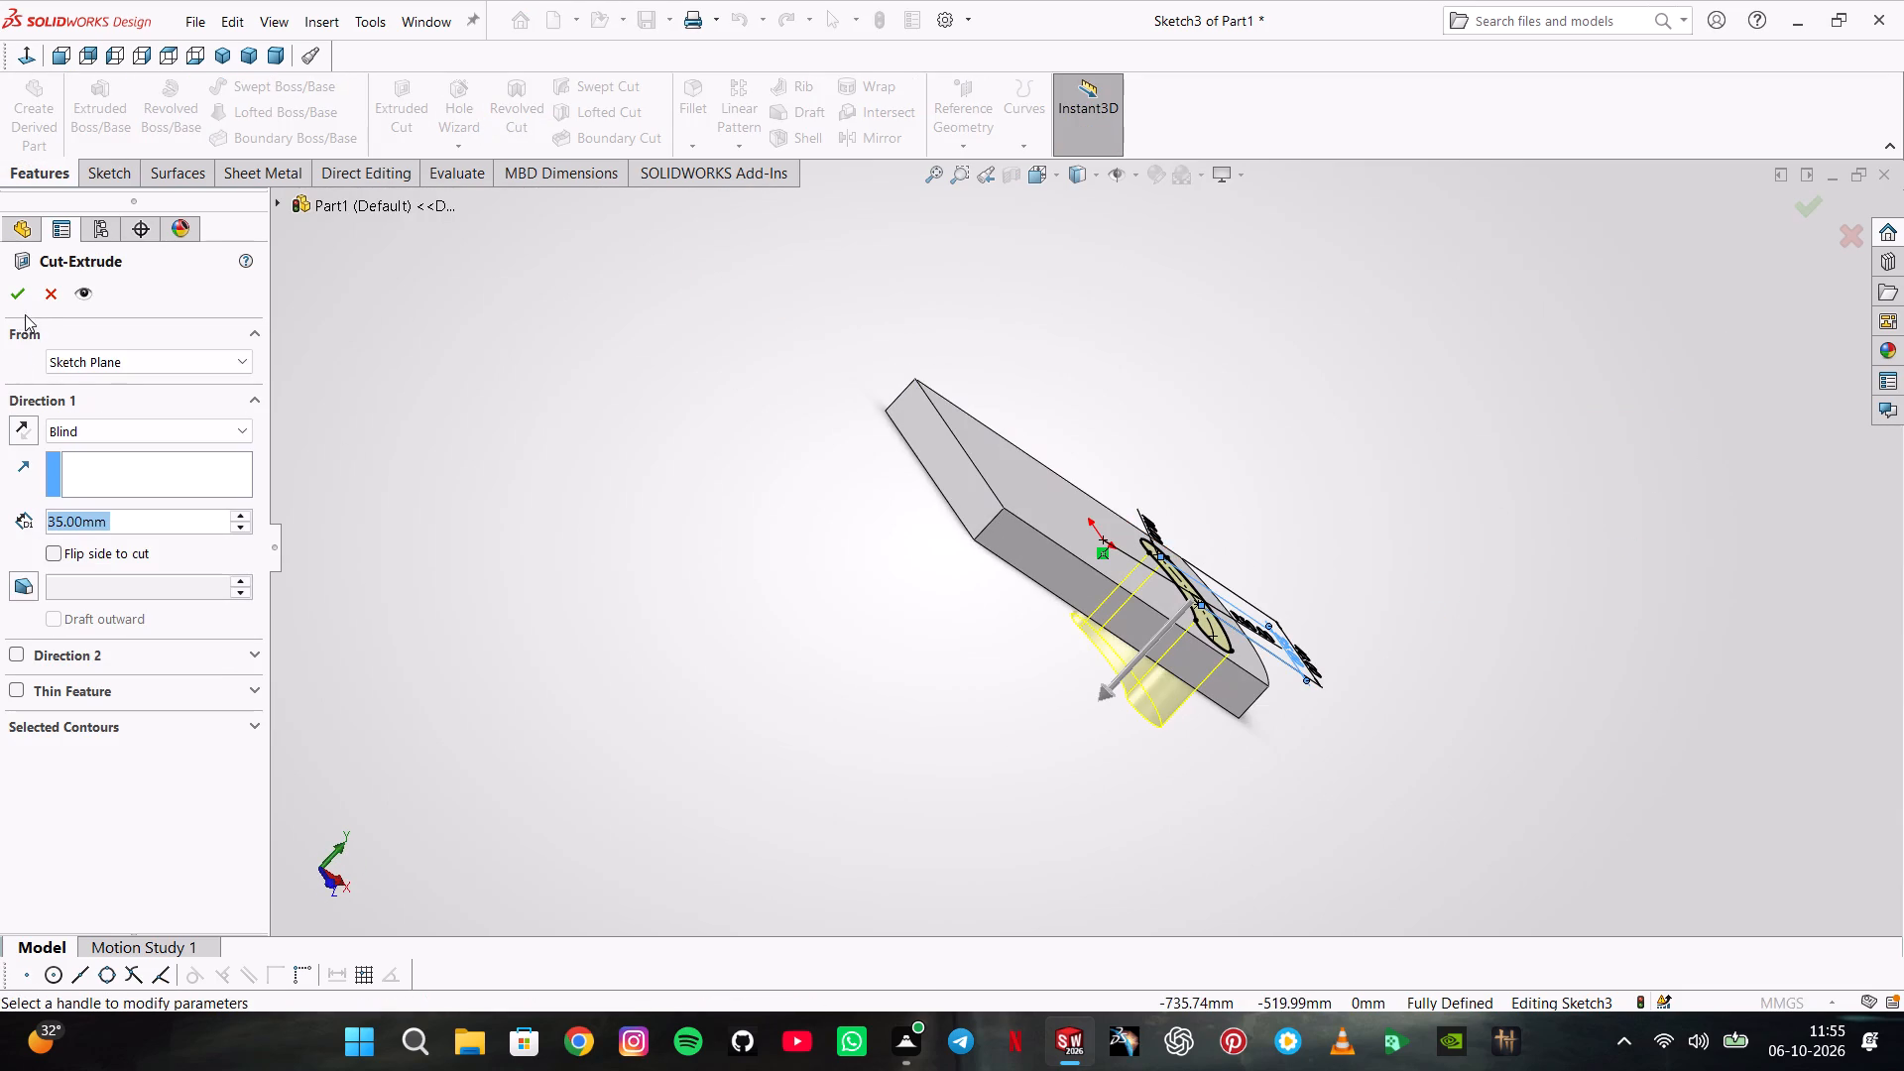
click(21, 292)
click(1151, 207)
middle_drag(1041, 495, 1039, 497)
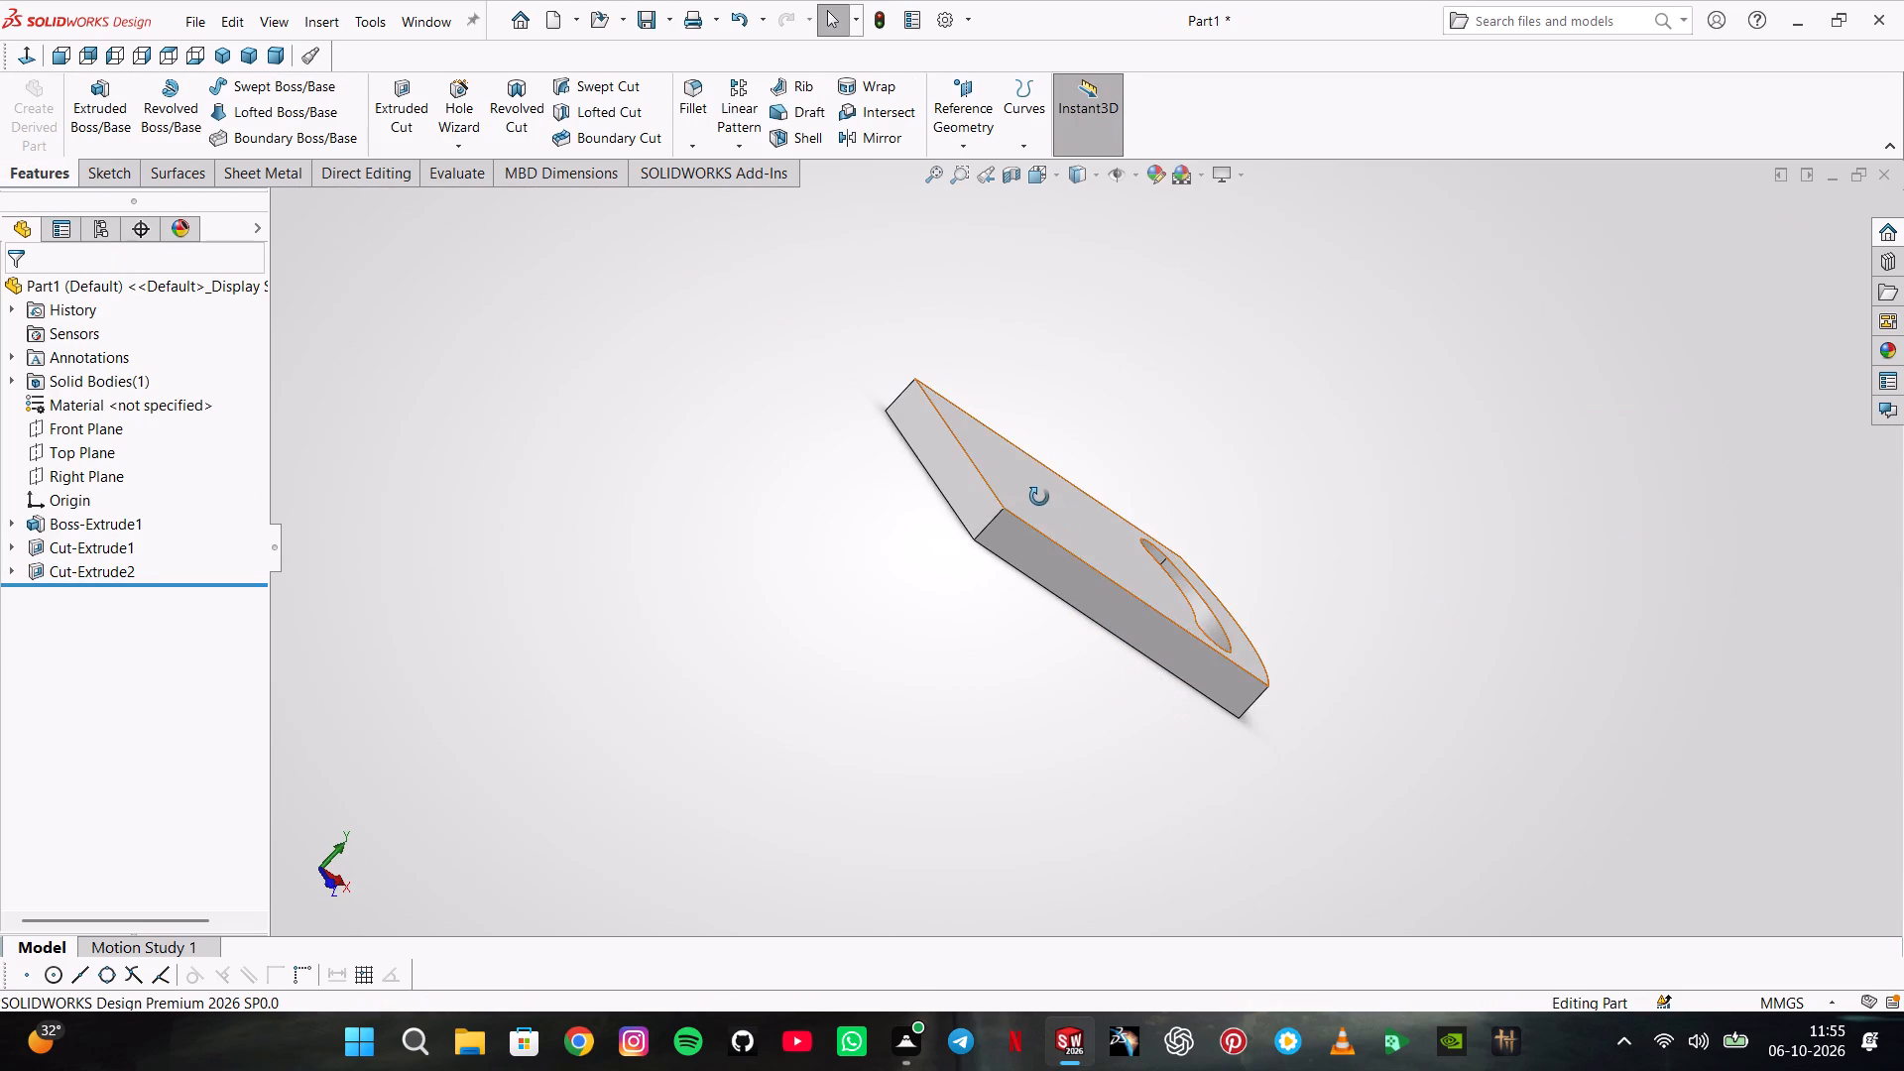
middle_drag(1039, 497, 907, 645)
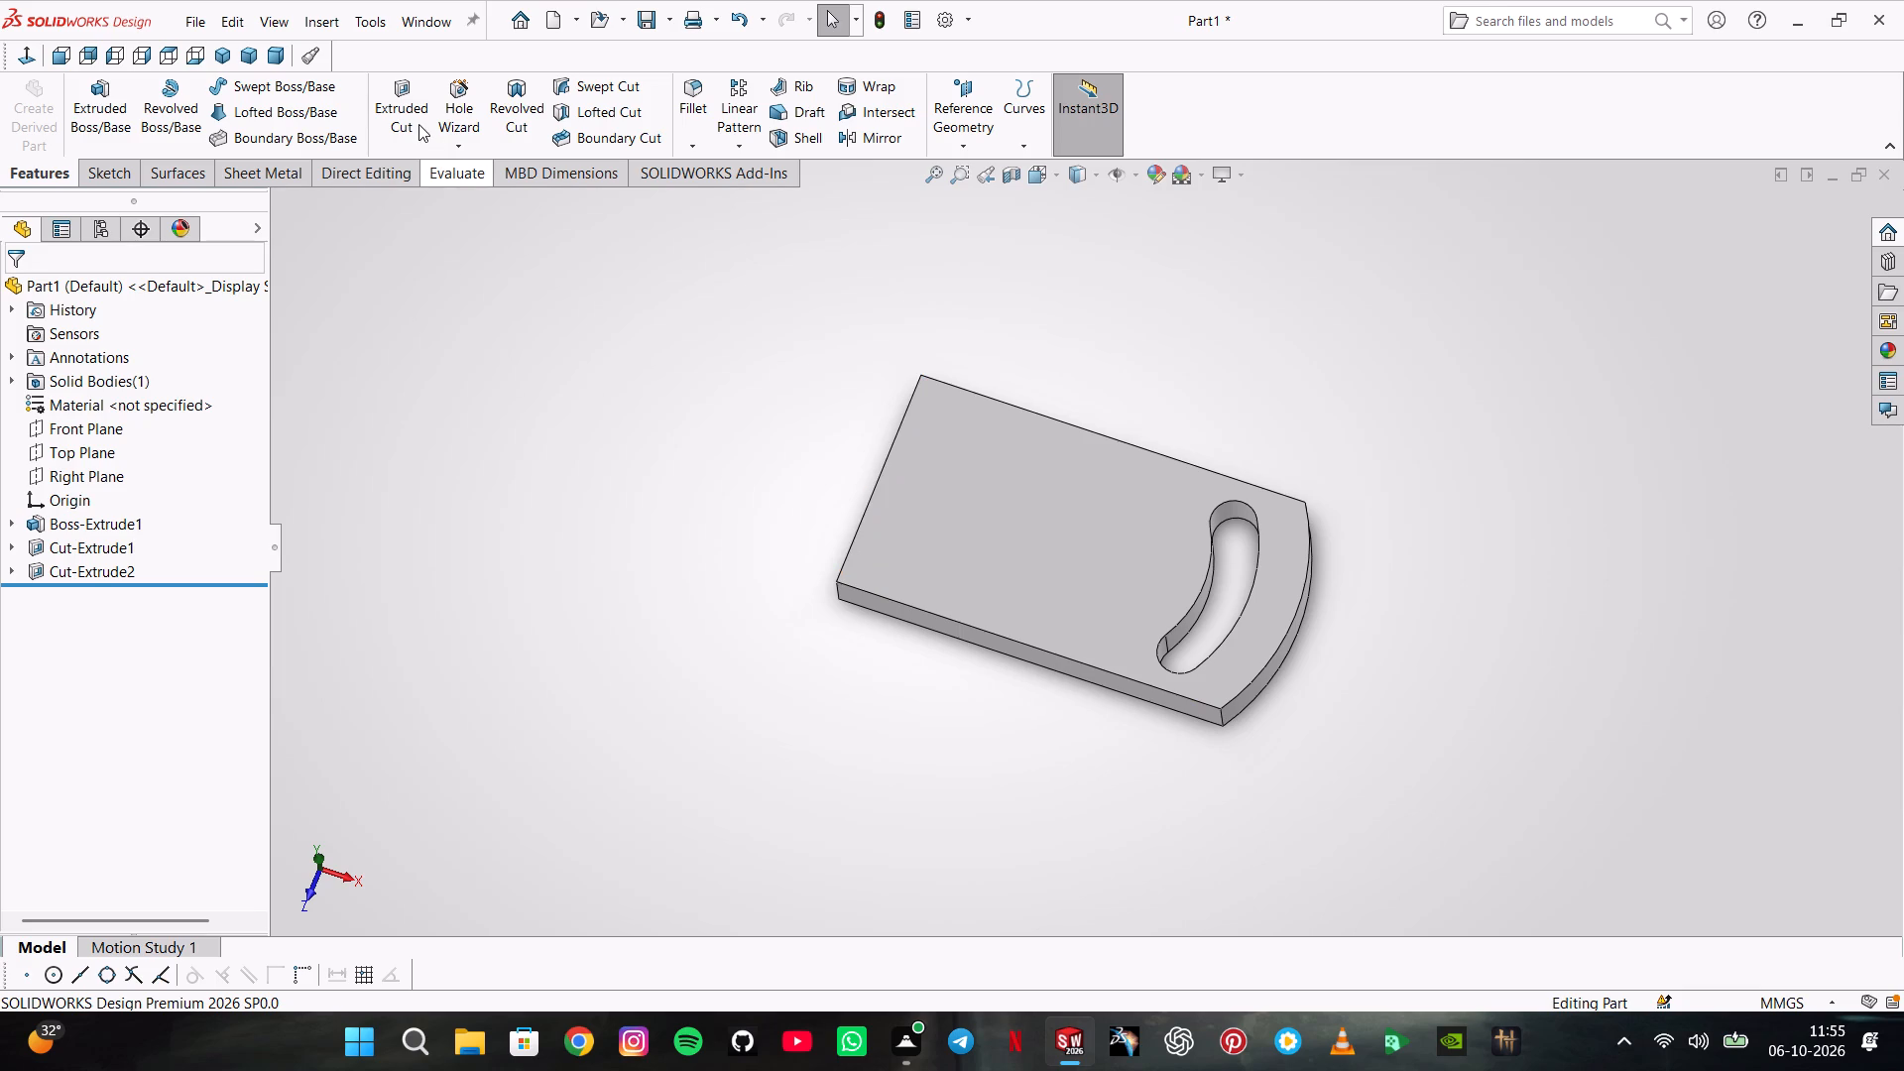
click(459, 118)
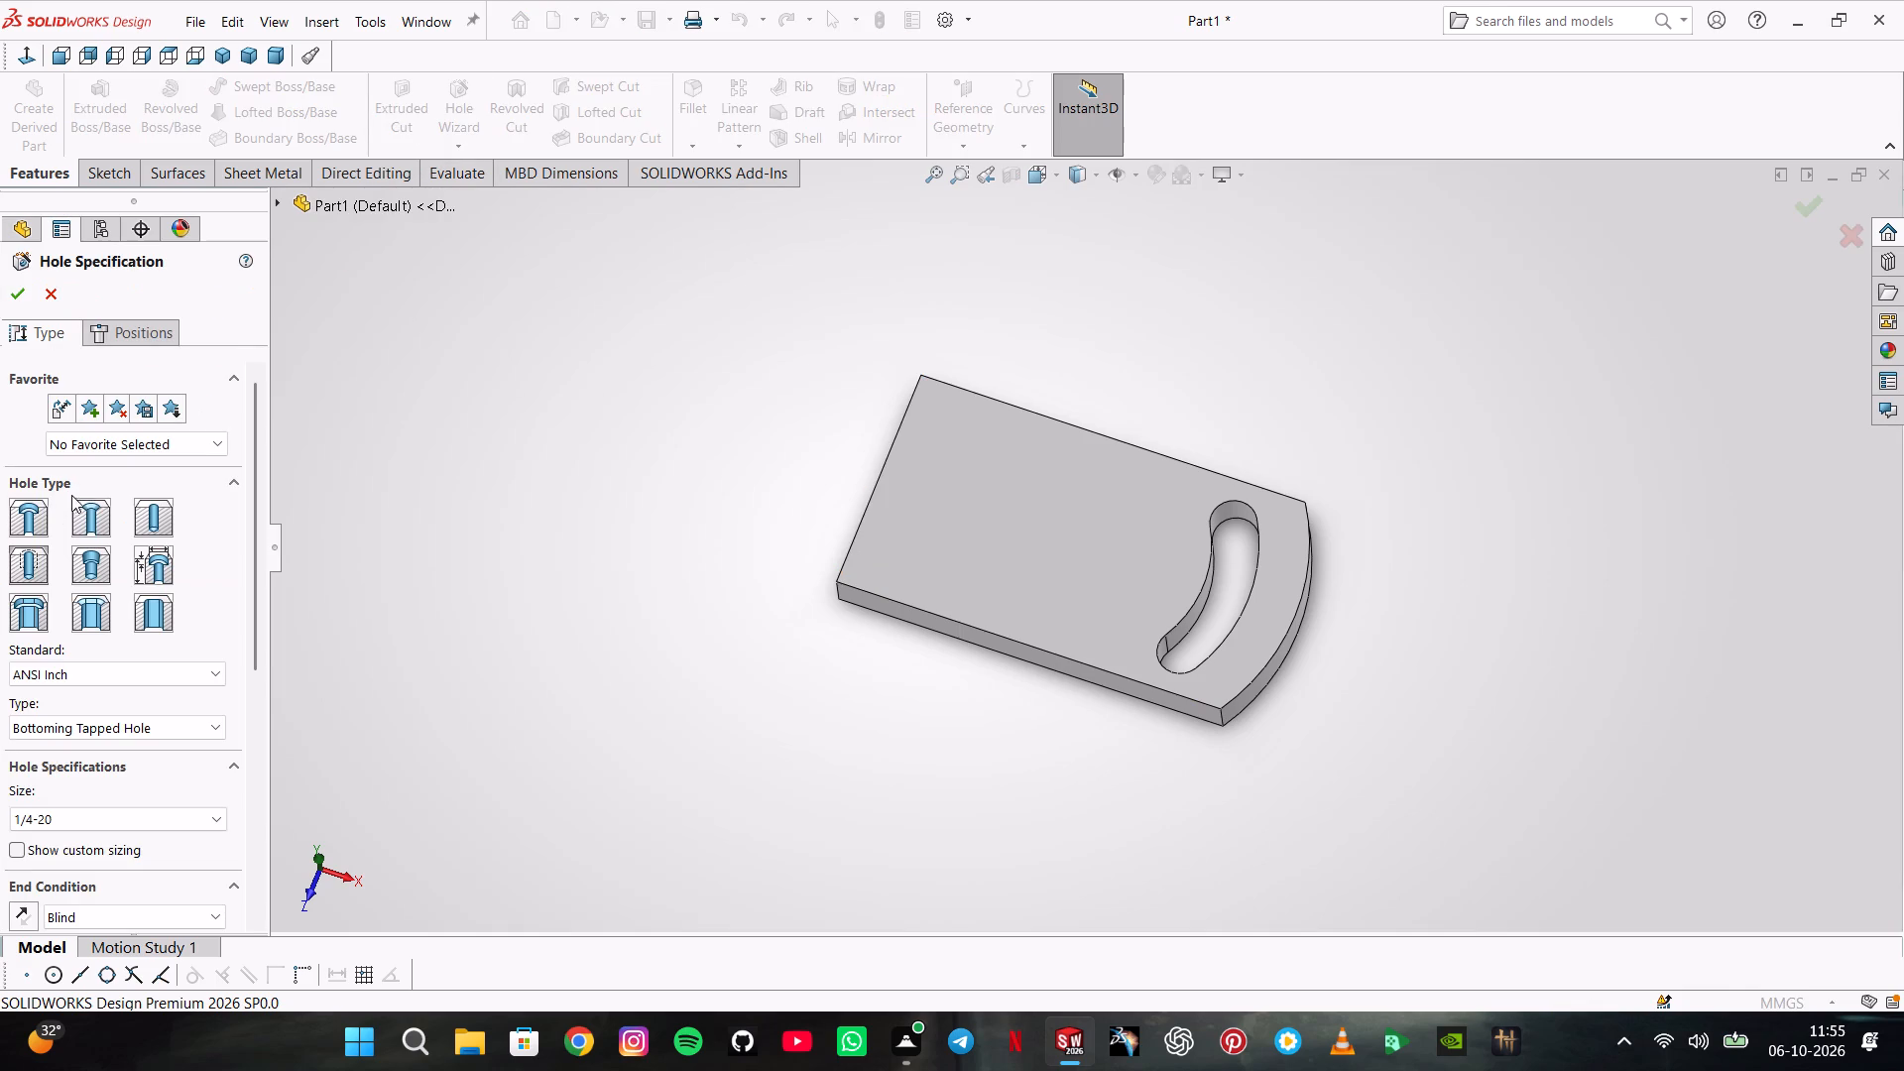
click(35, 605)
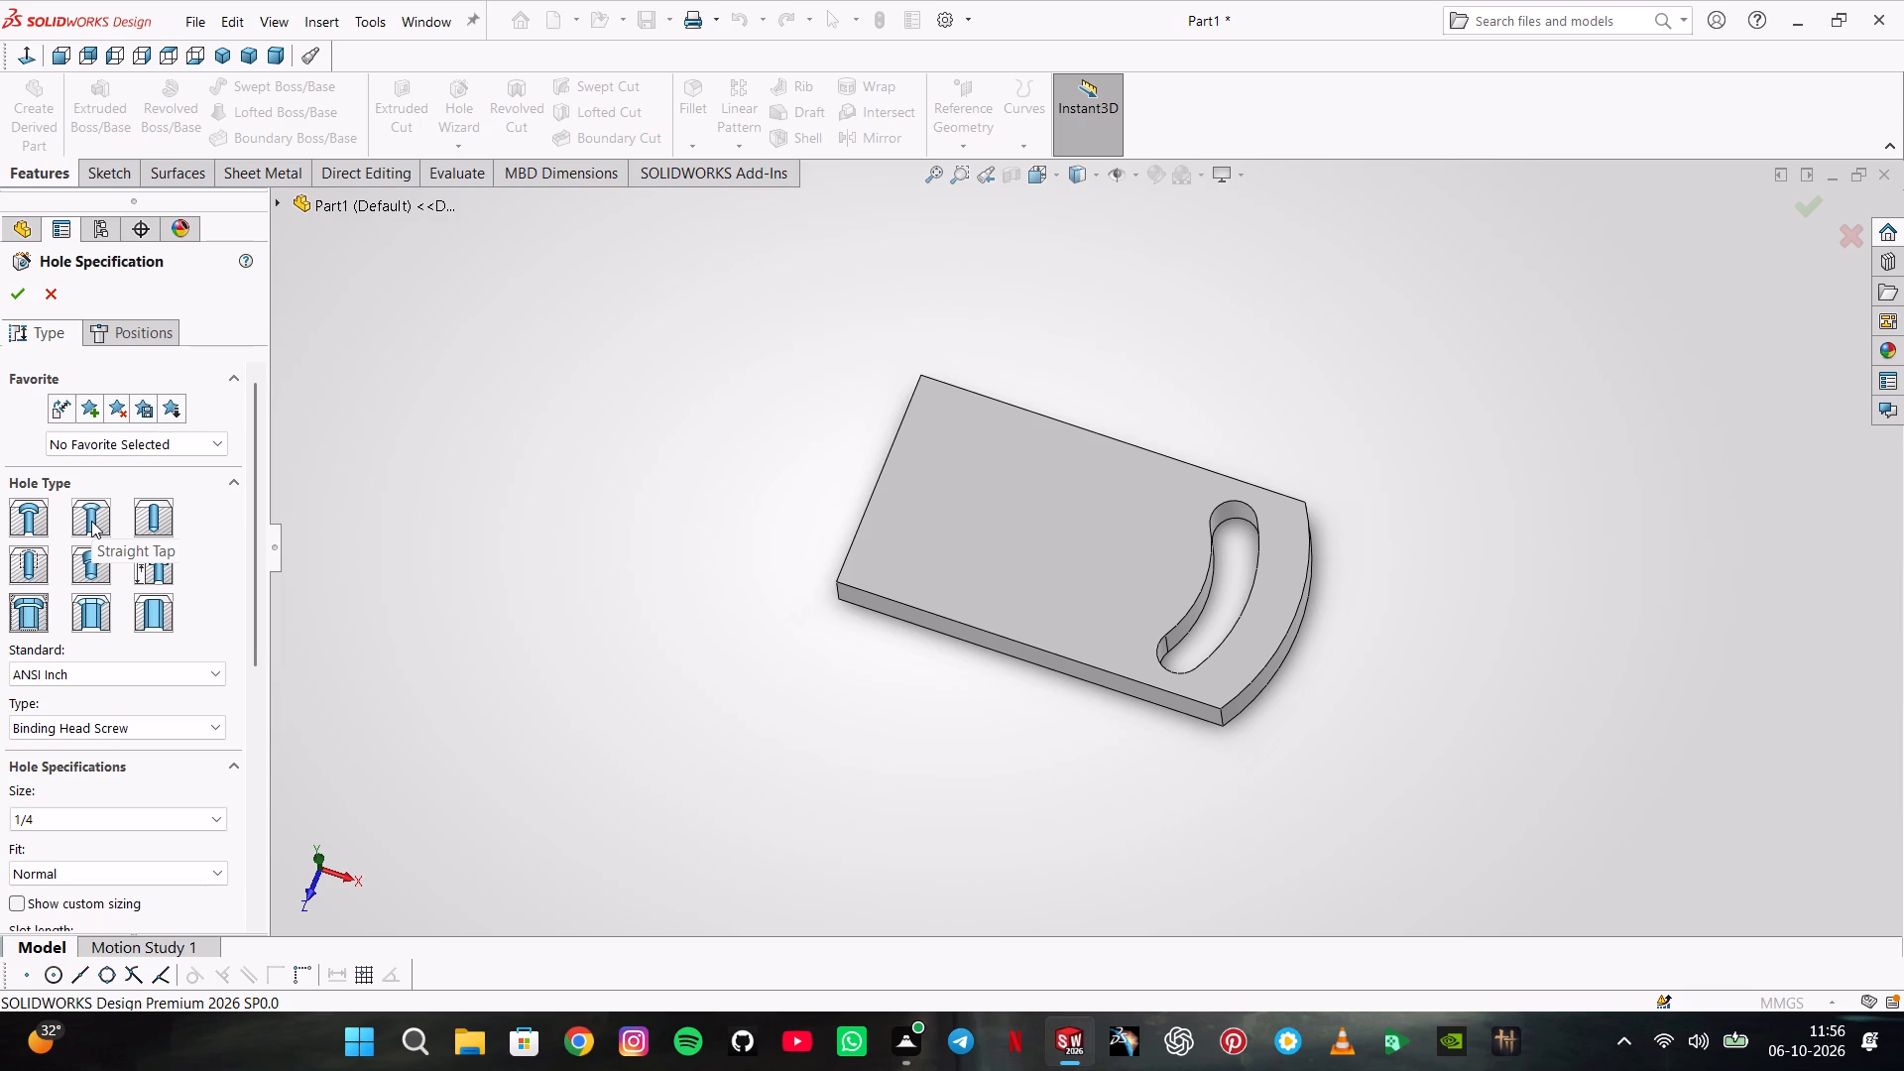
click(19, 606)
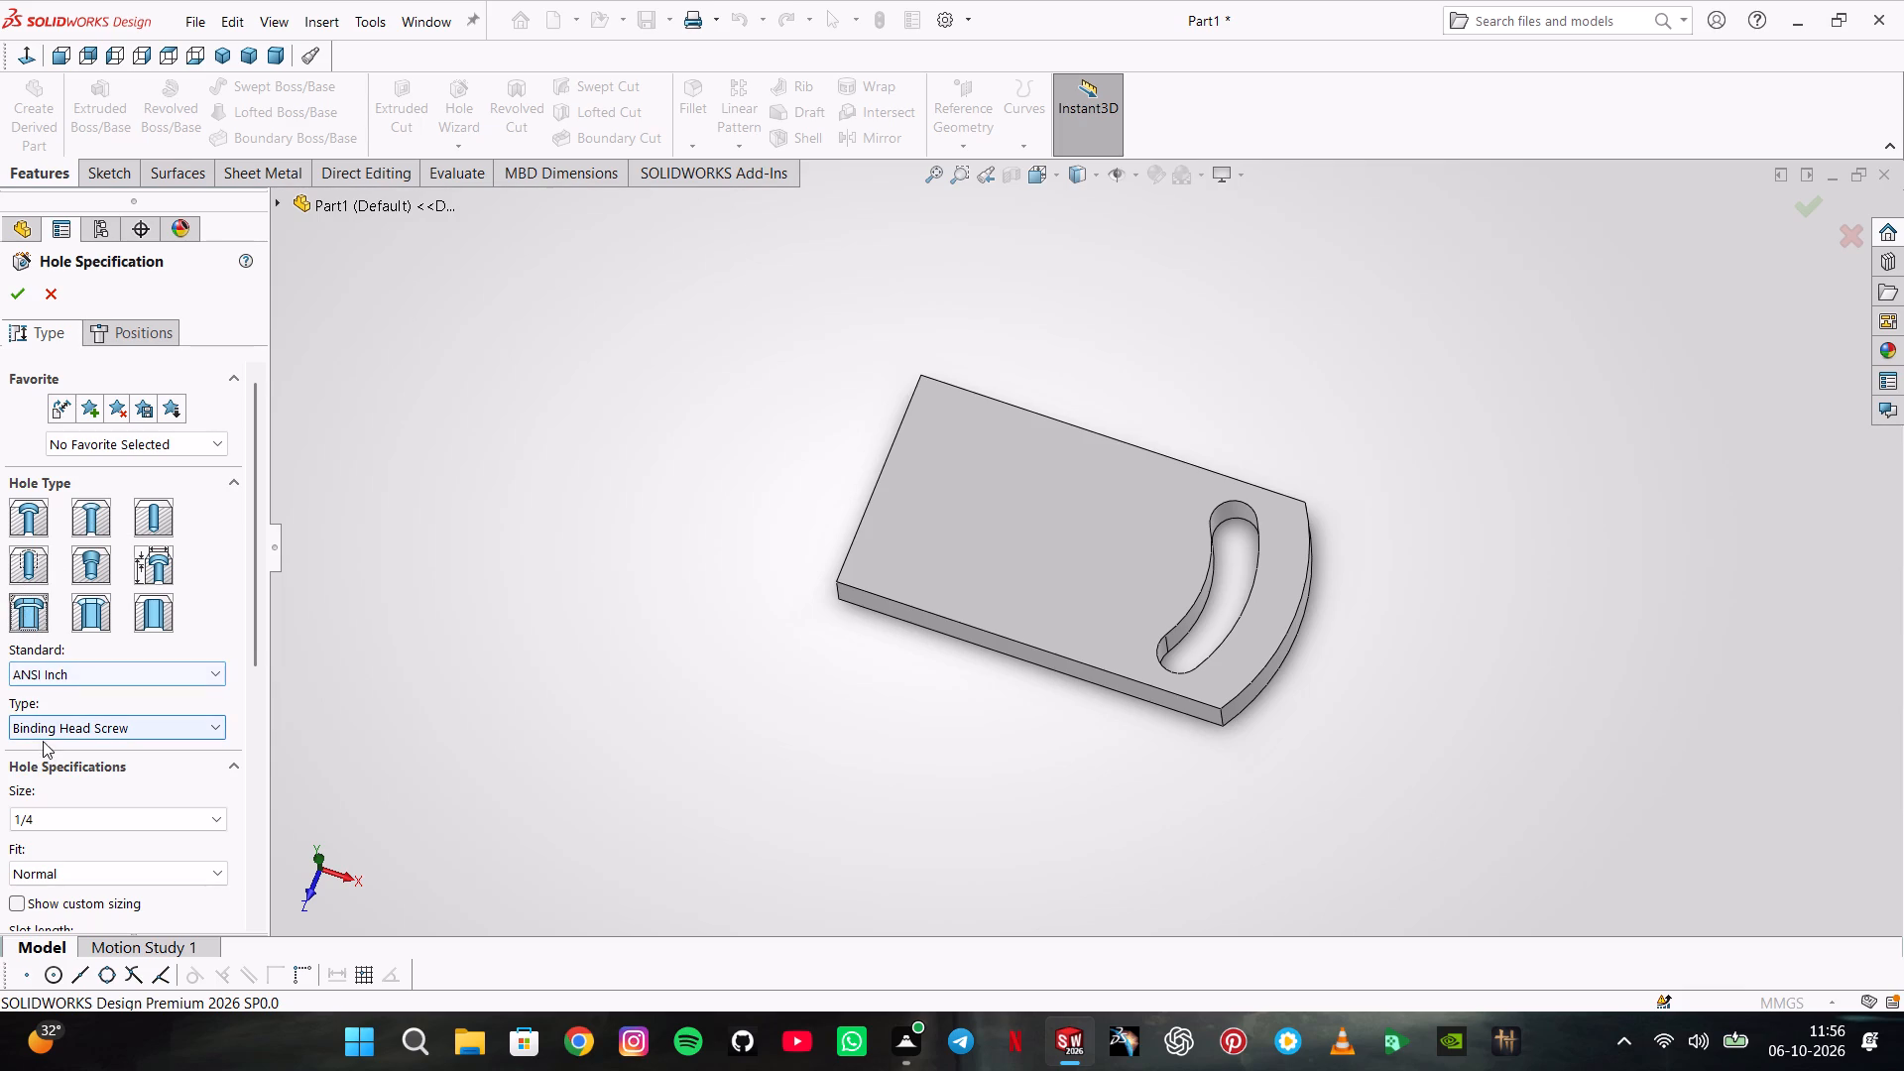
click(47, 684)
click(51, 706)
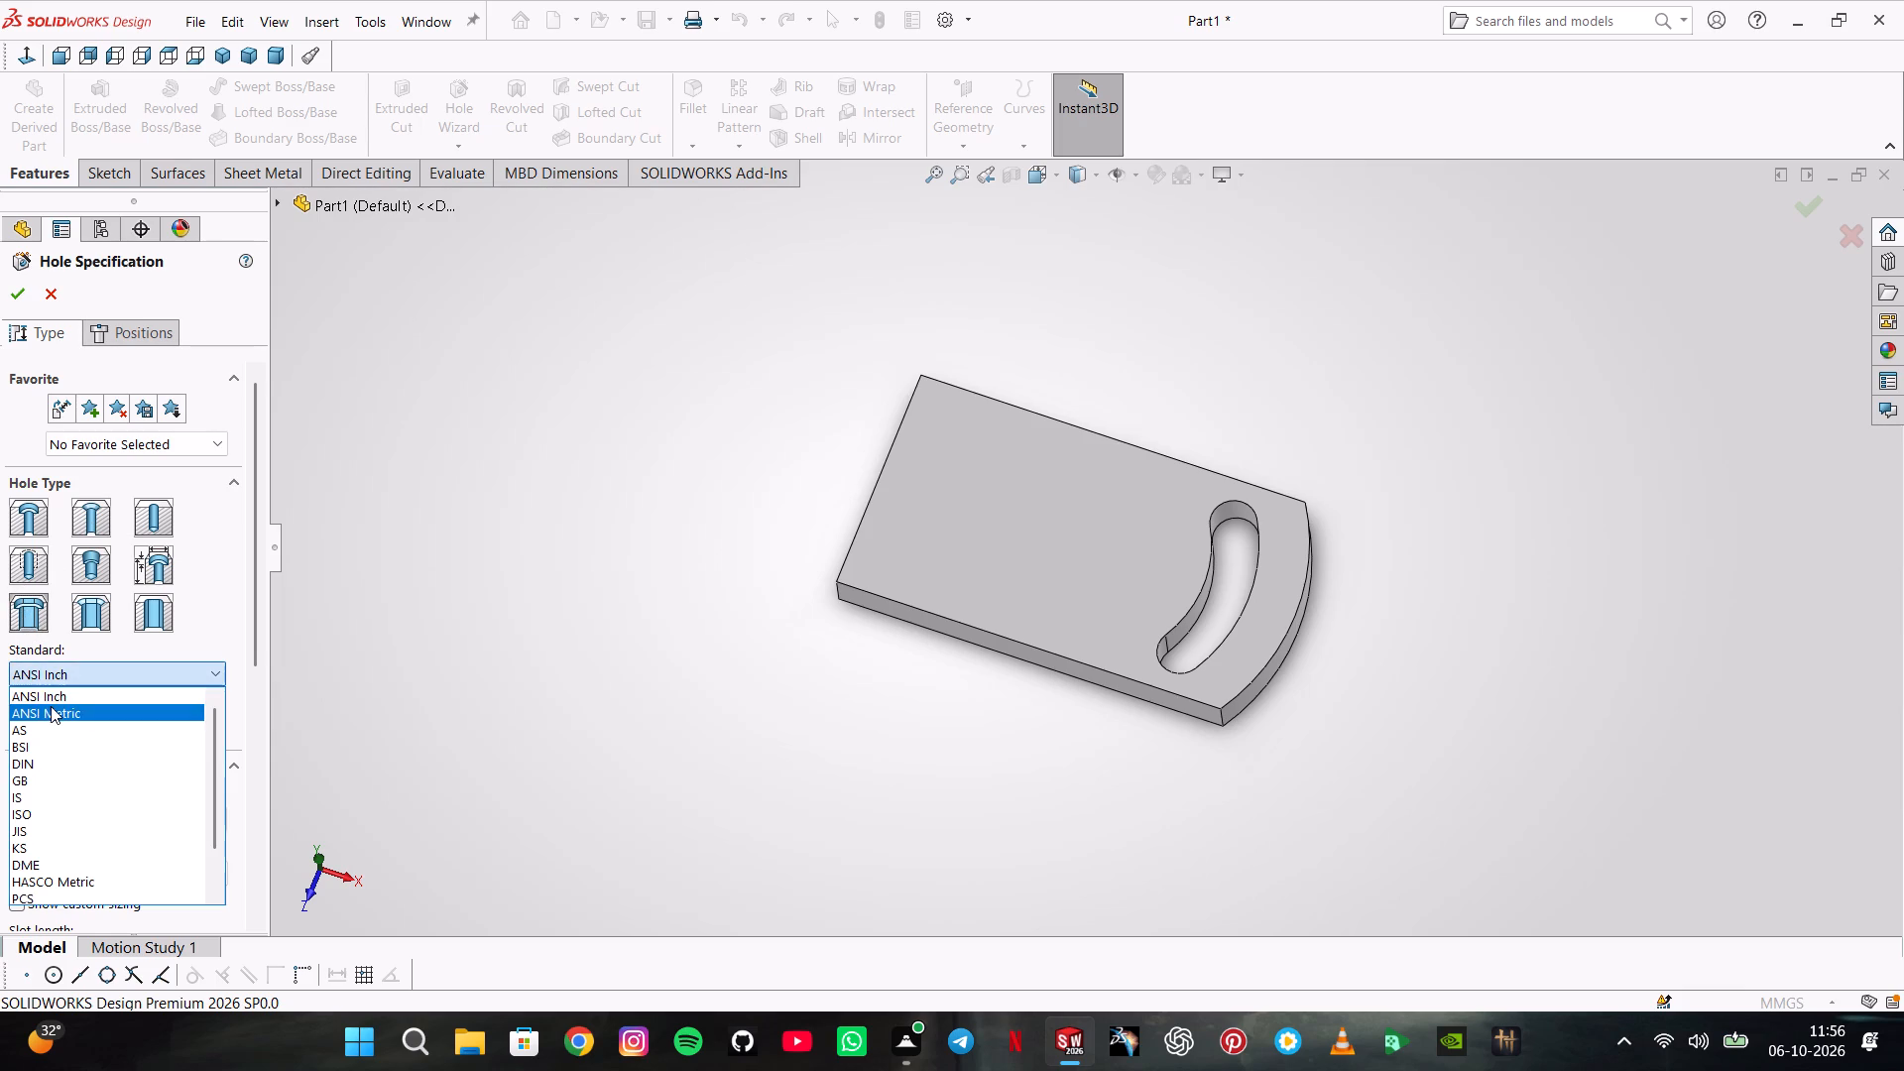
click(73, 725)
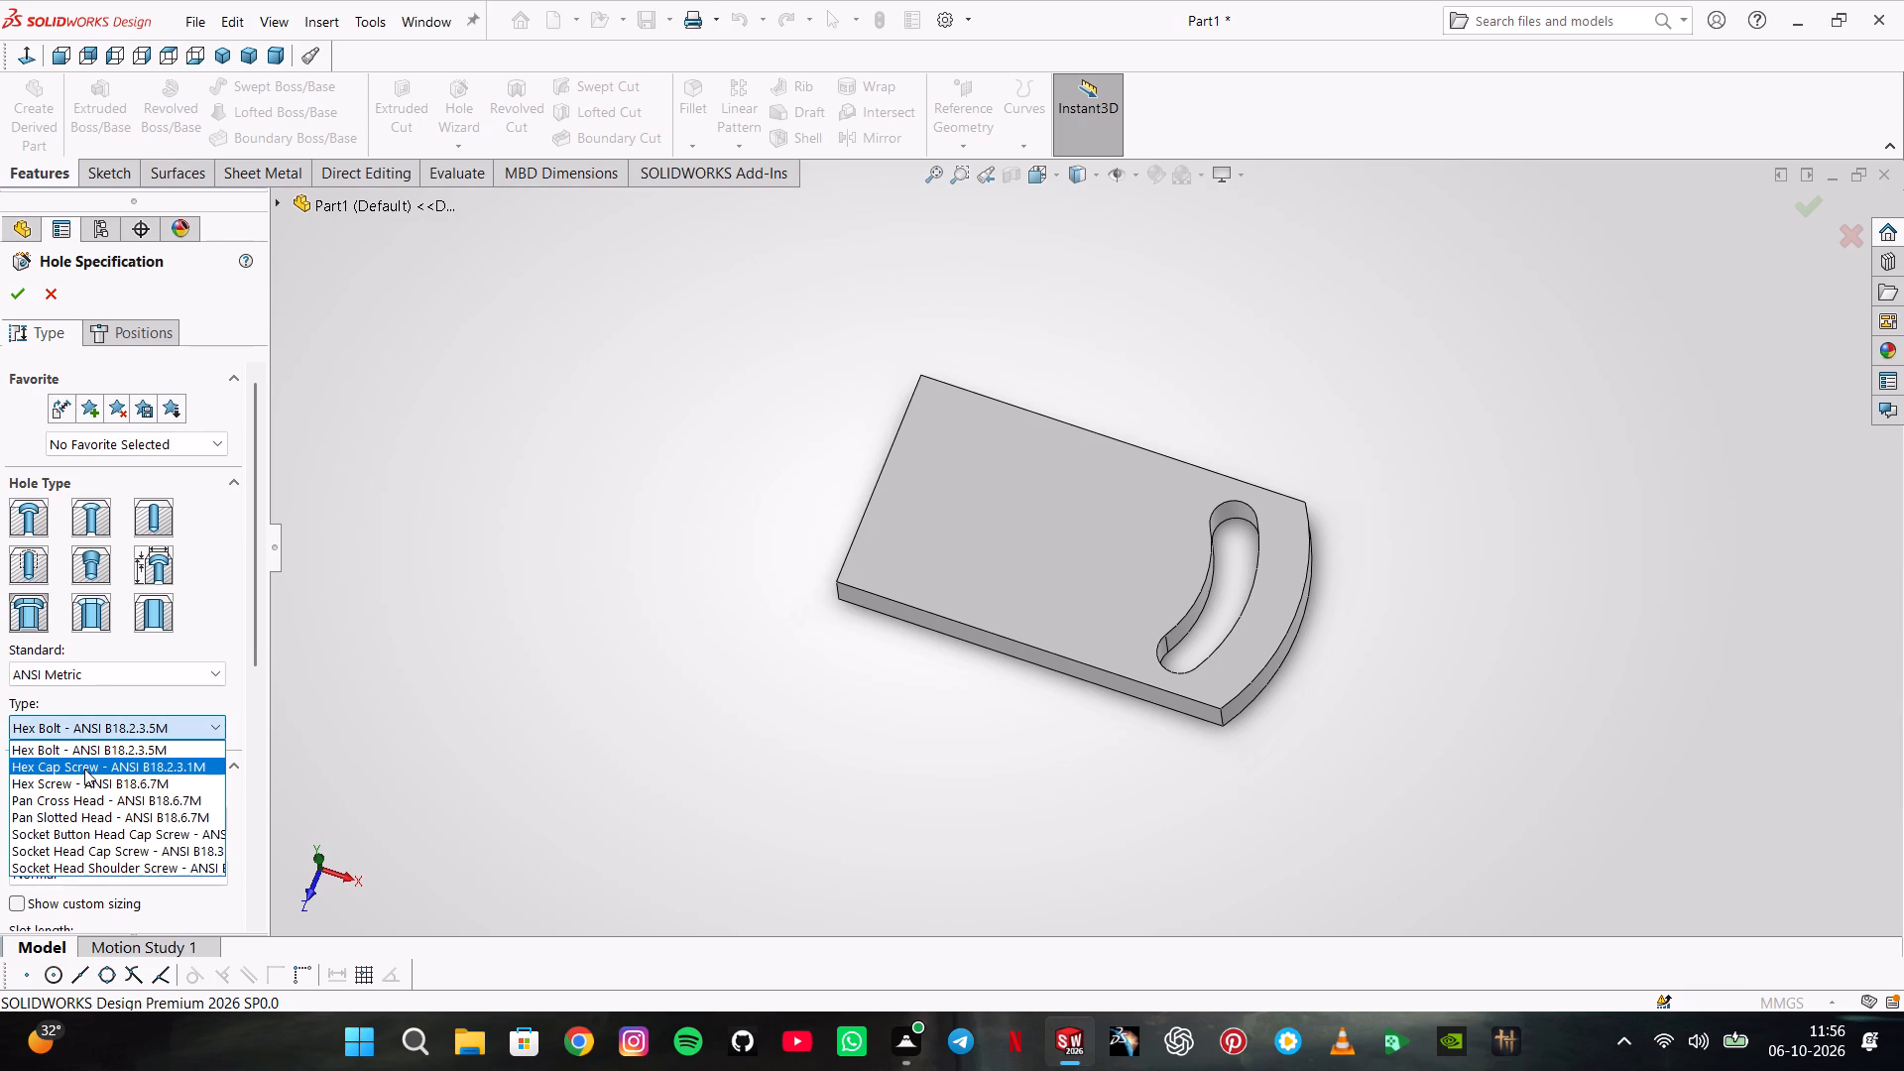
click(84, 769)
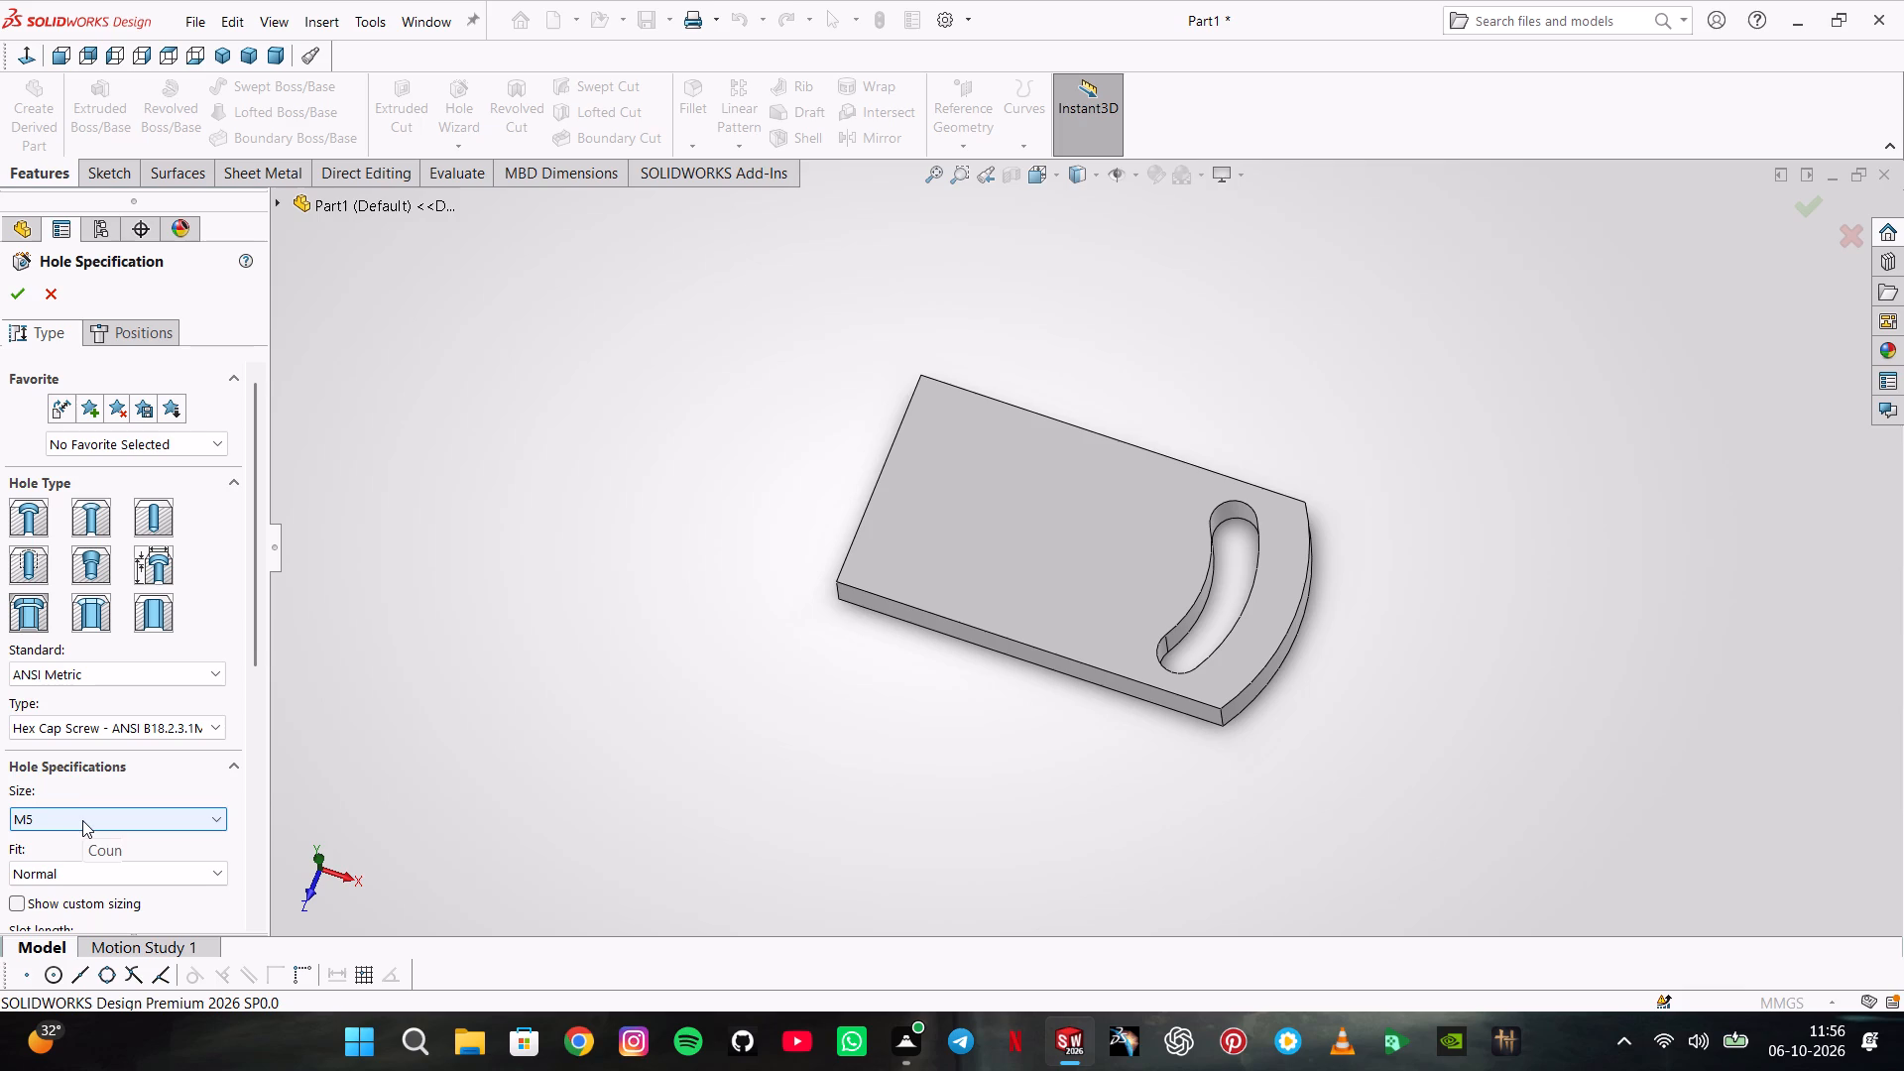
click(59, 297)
Sketch two concentric circles centred on the origin on the plate's top face, with radii of about 17 mm and 8 mm.
click(953, 534)
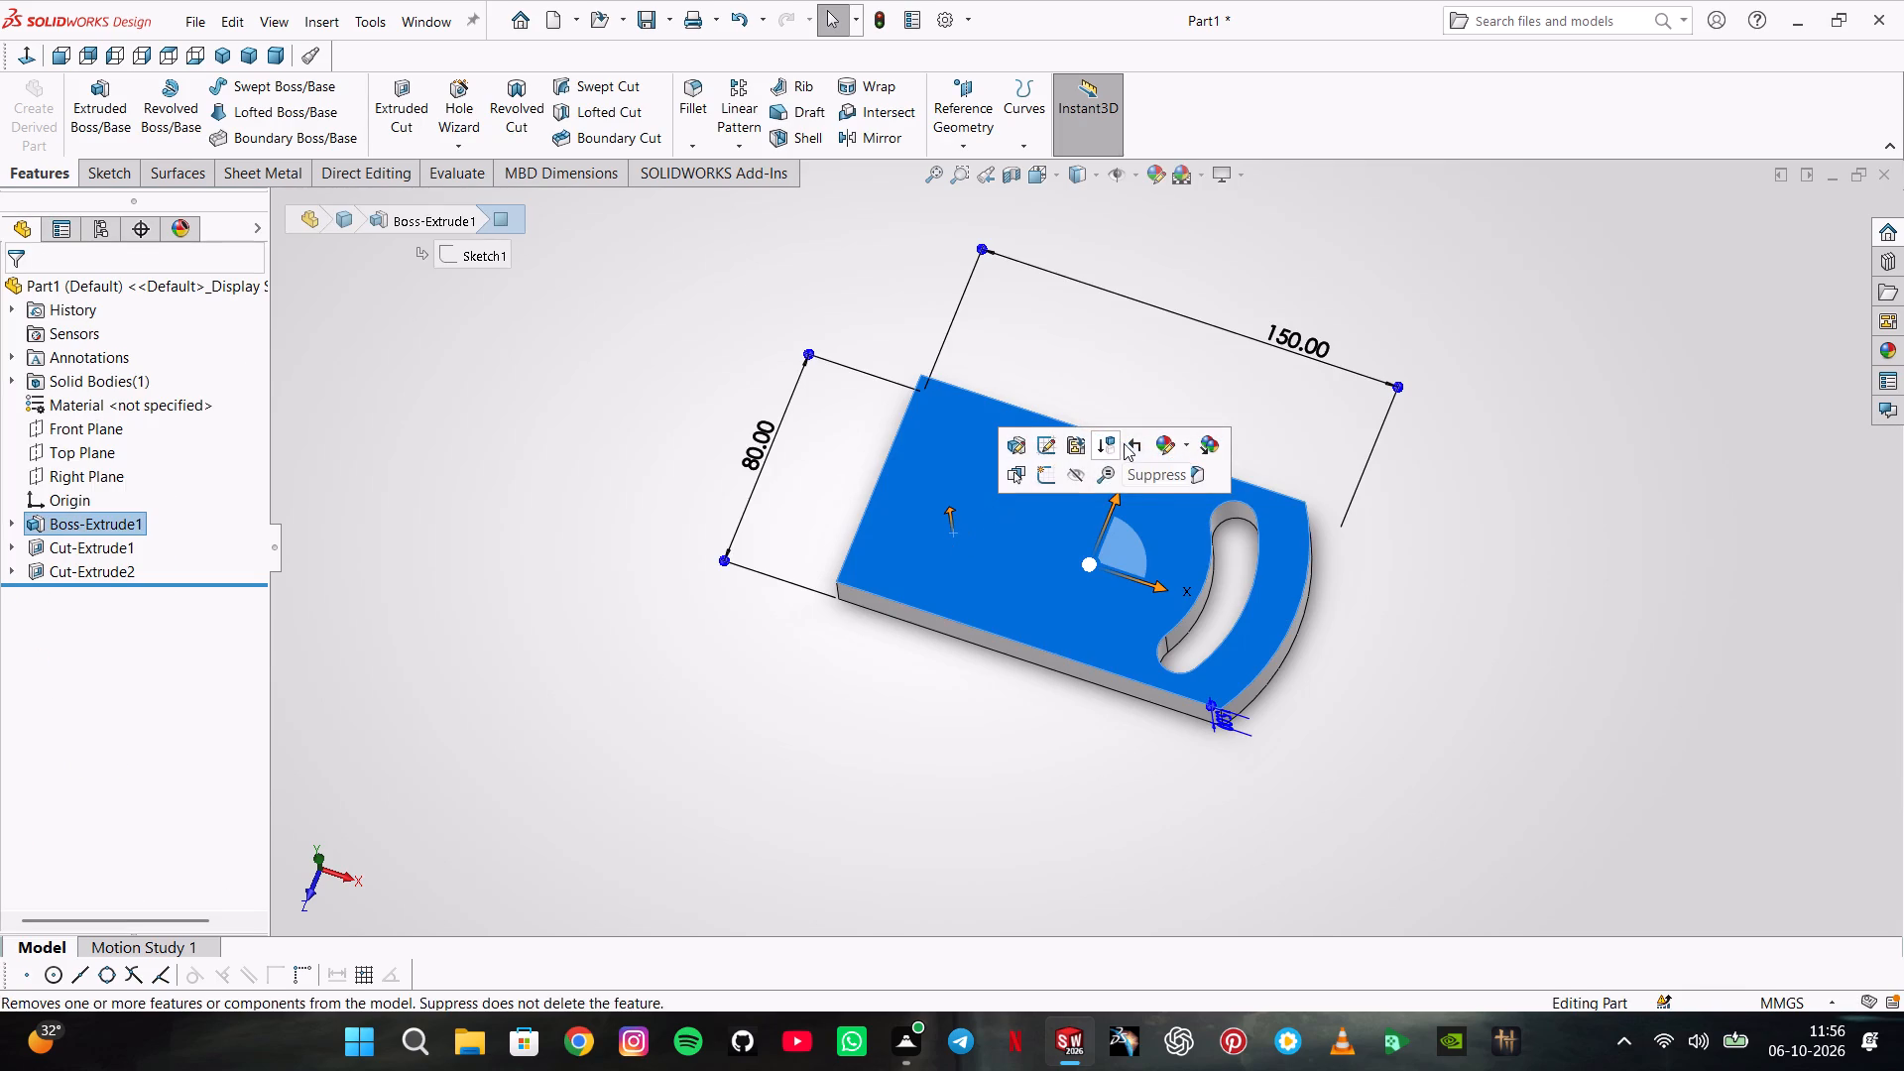
click(1048, 490)
click(1047, 490)
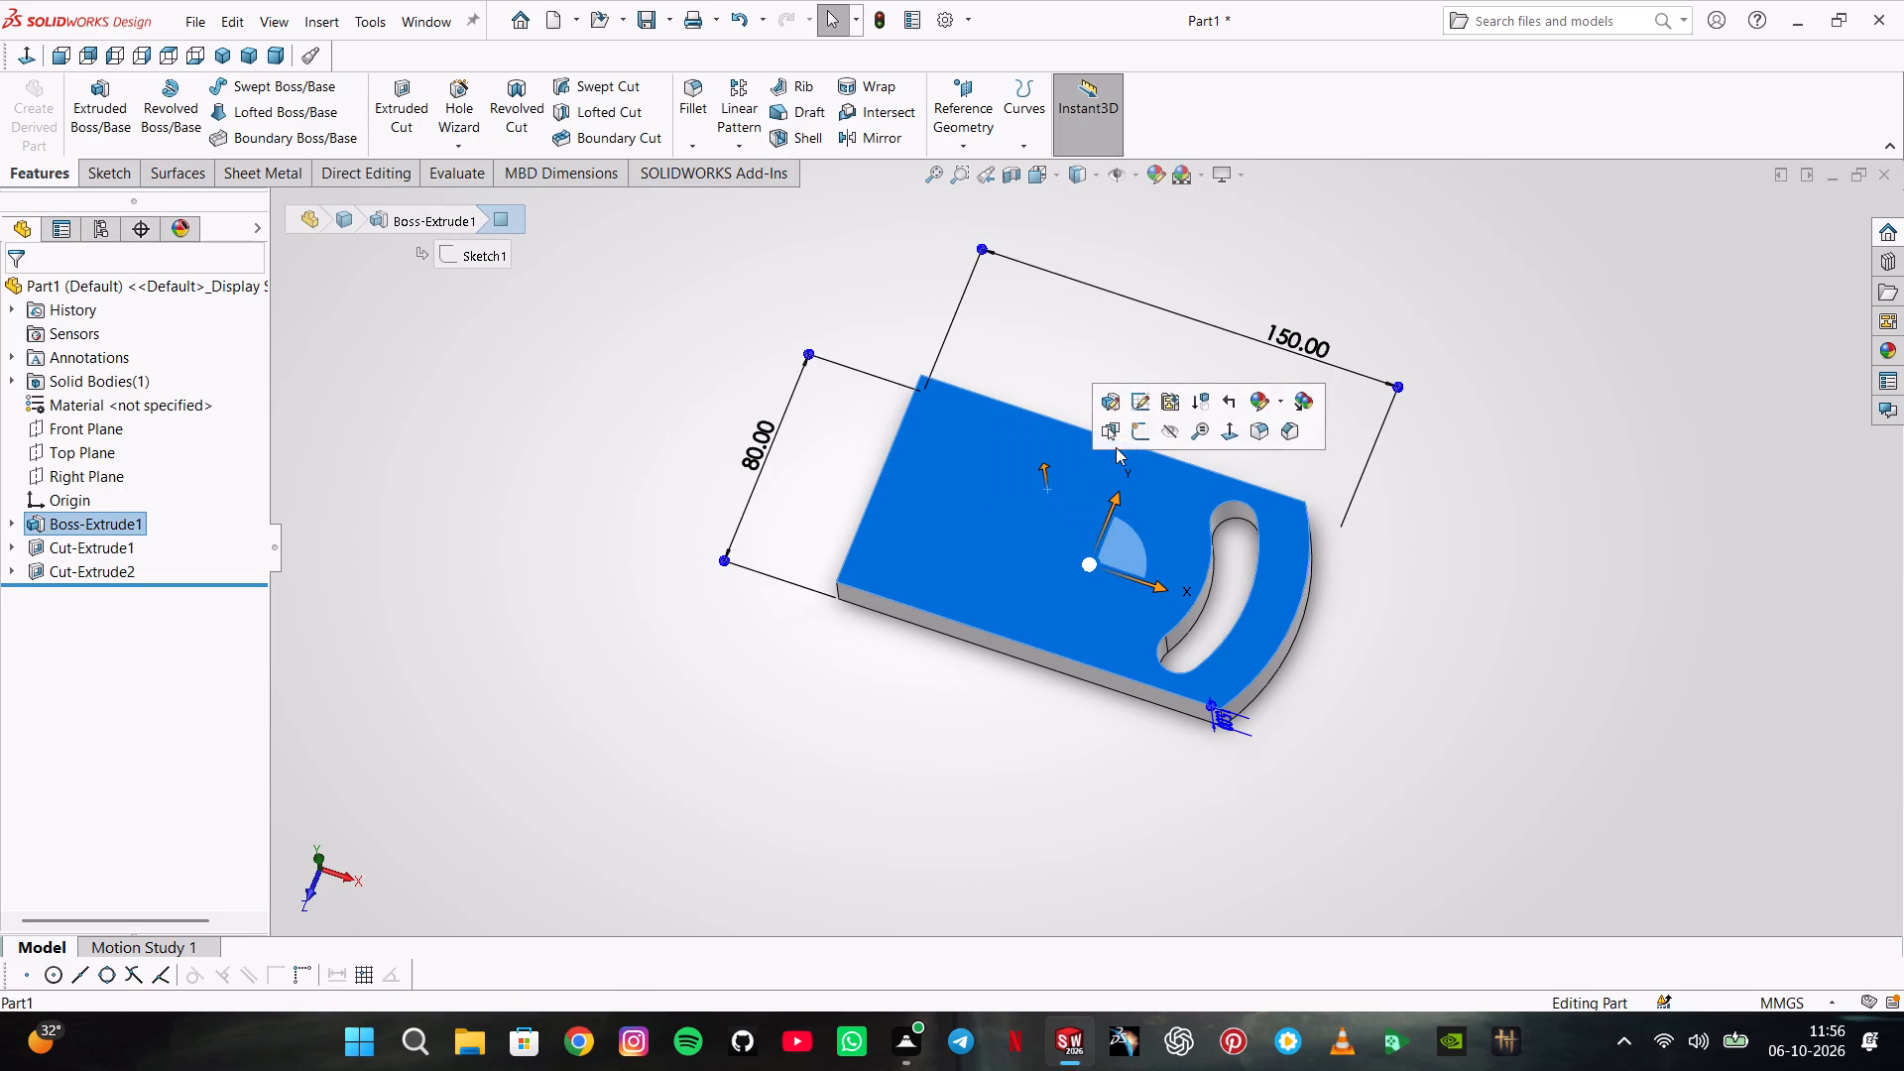
click(1131, 433)
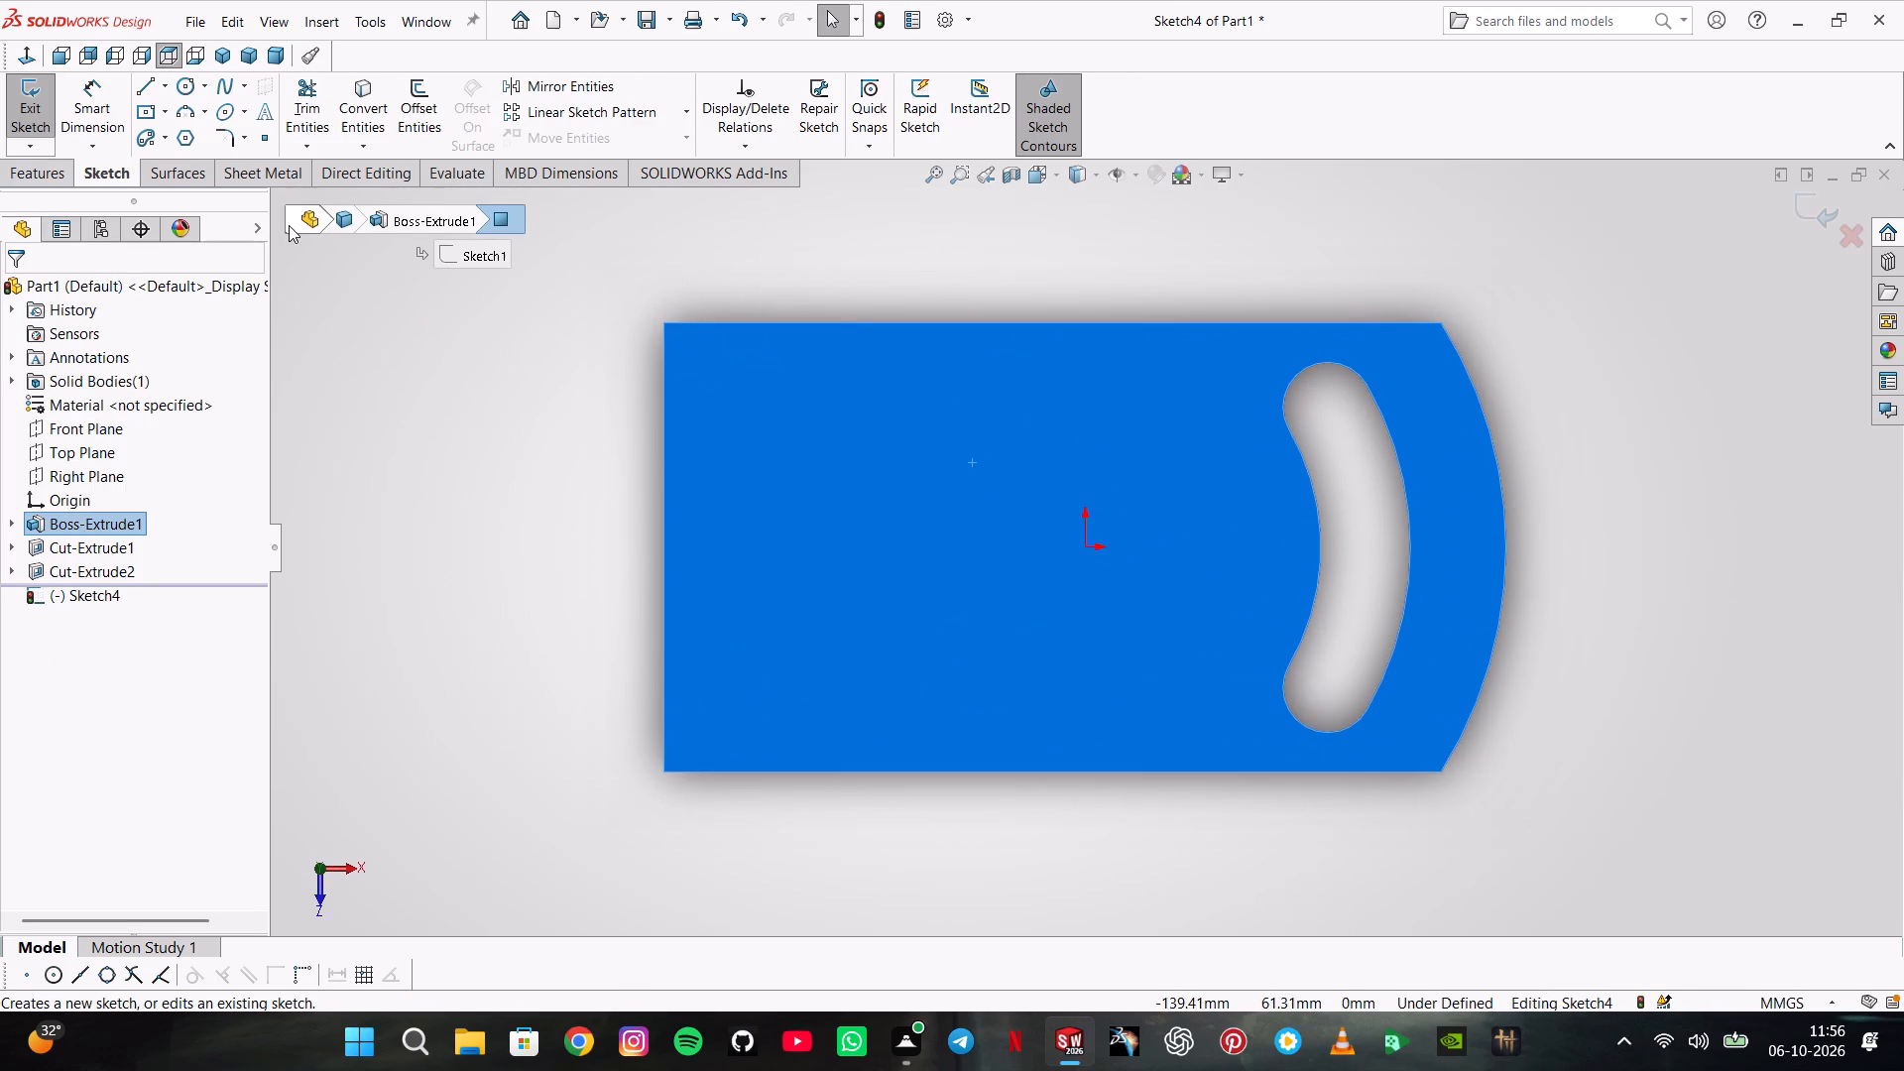
click(194, 94)
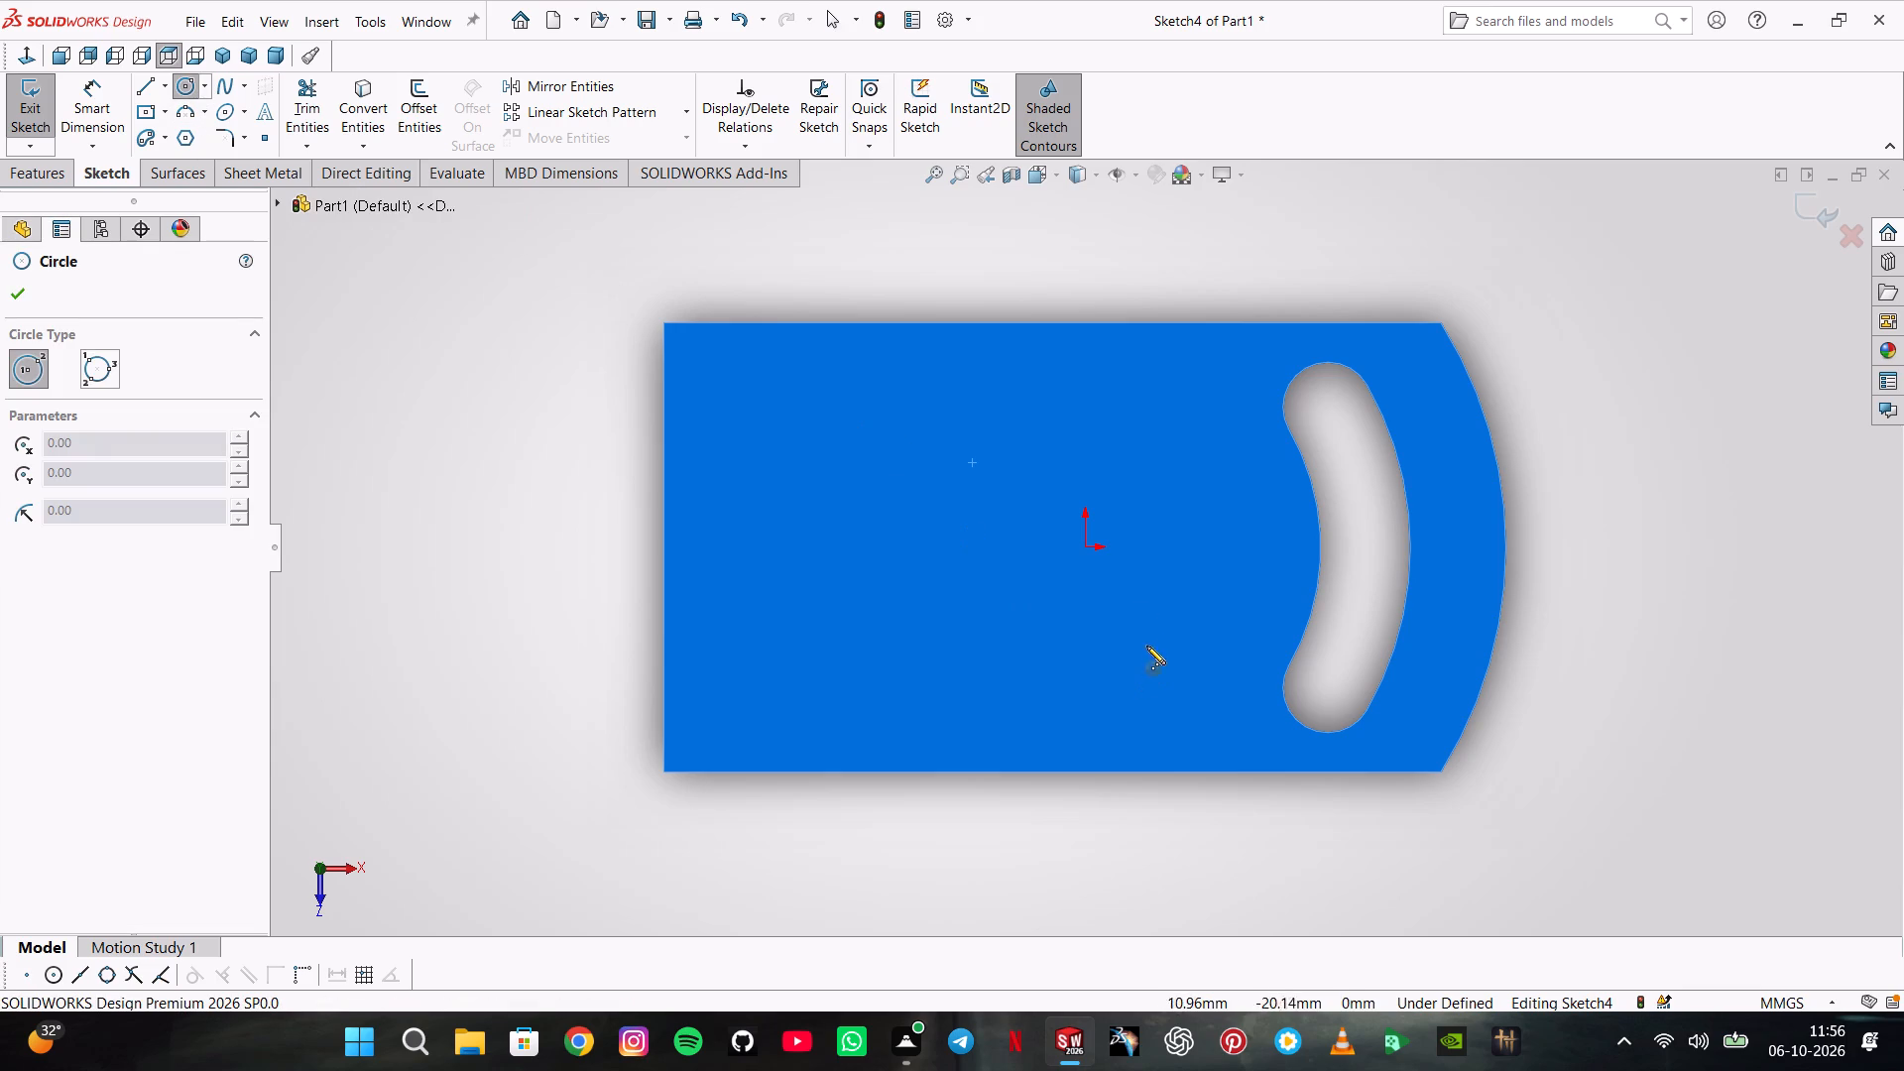
click(1087, 548)
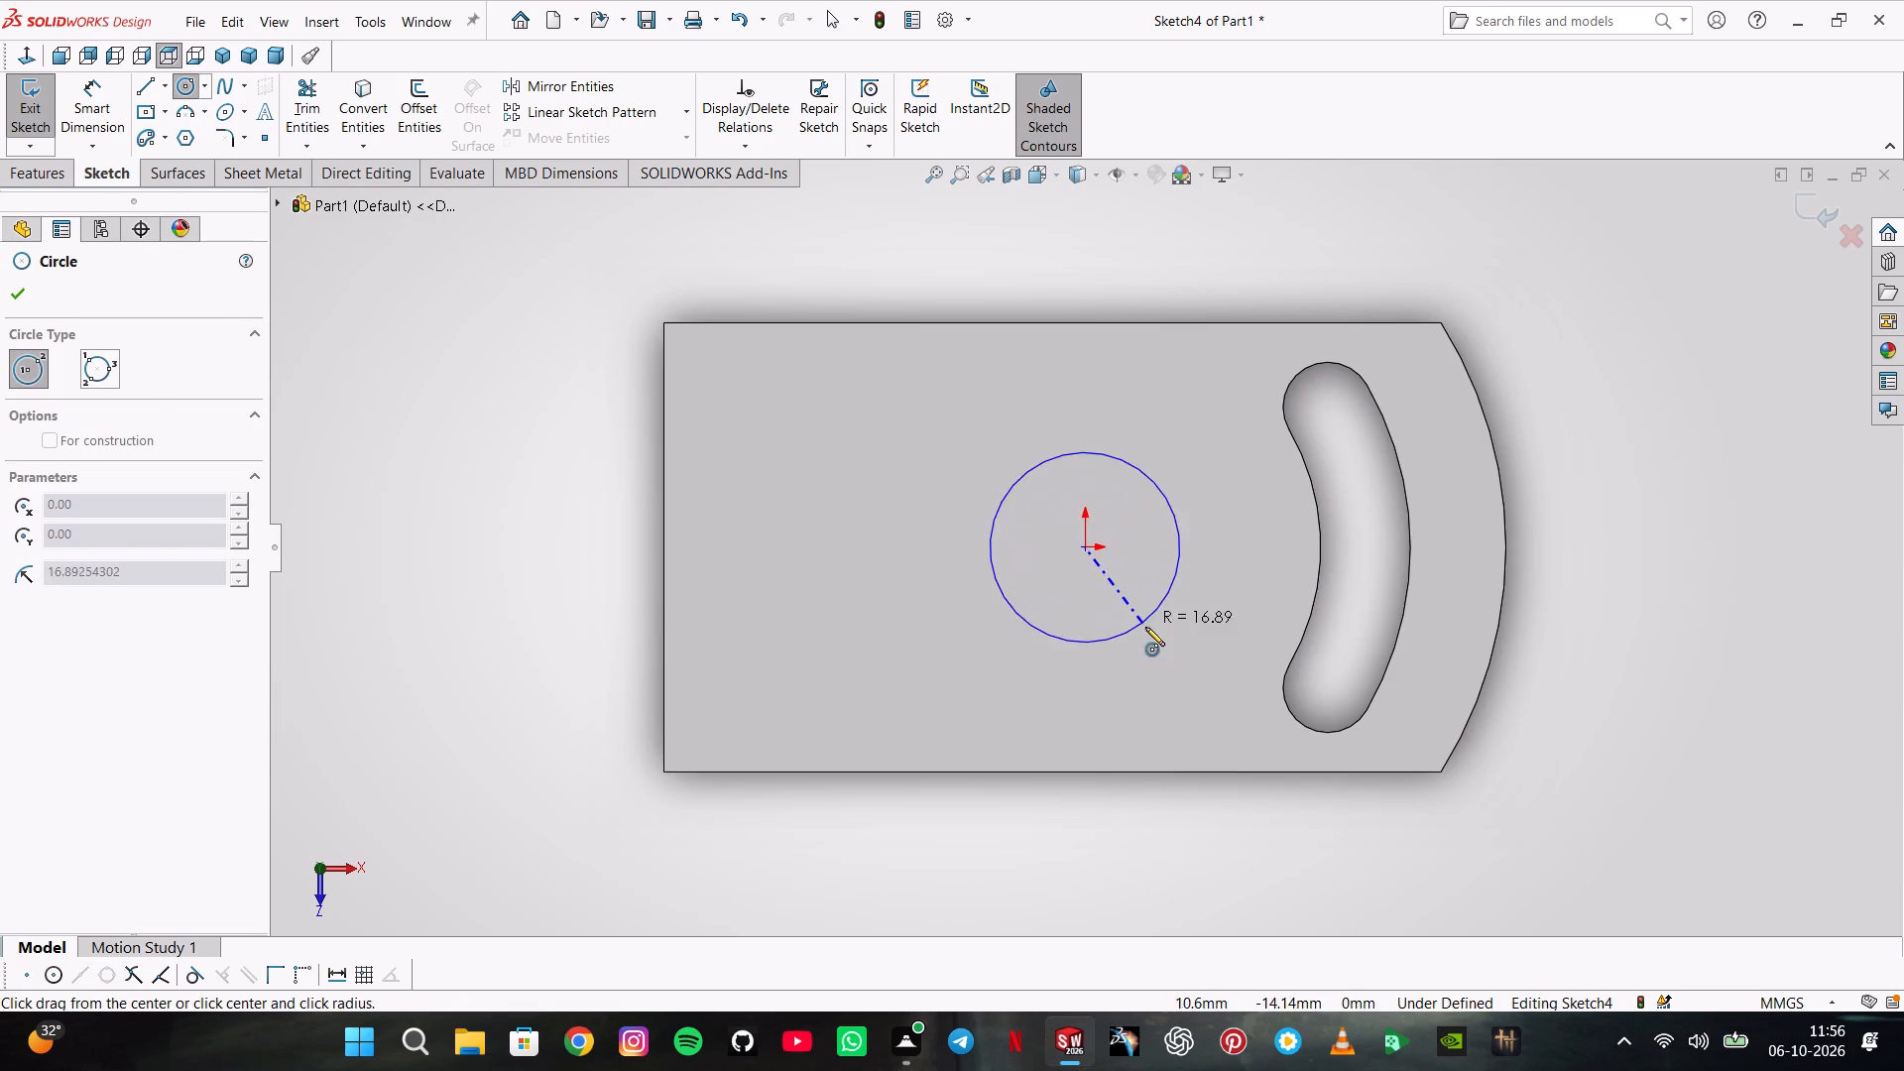
click(1145, 627)
click(1085, 551)
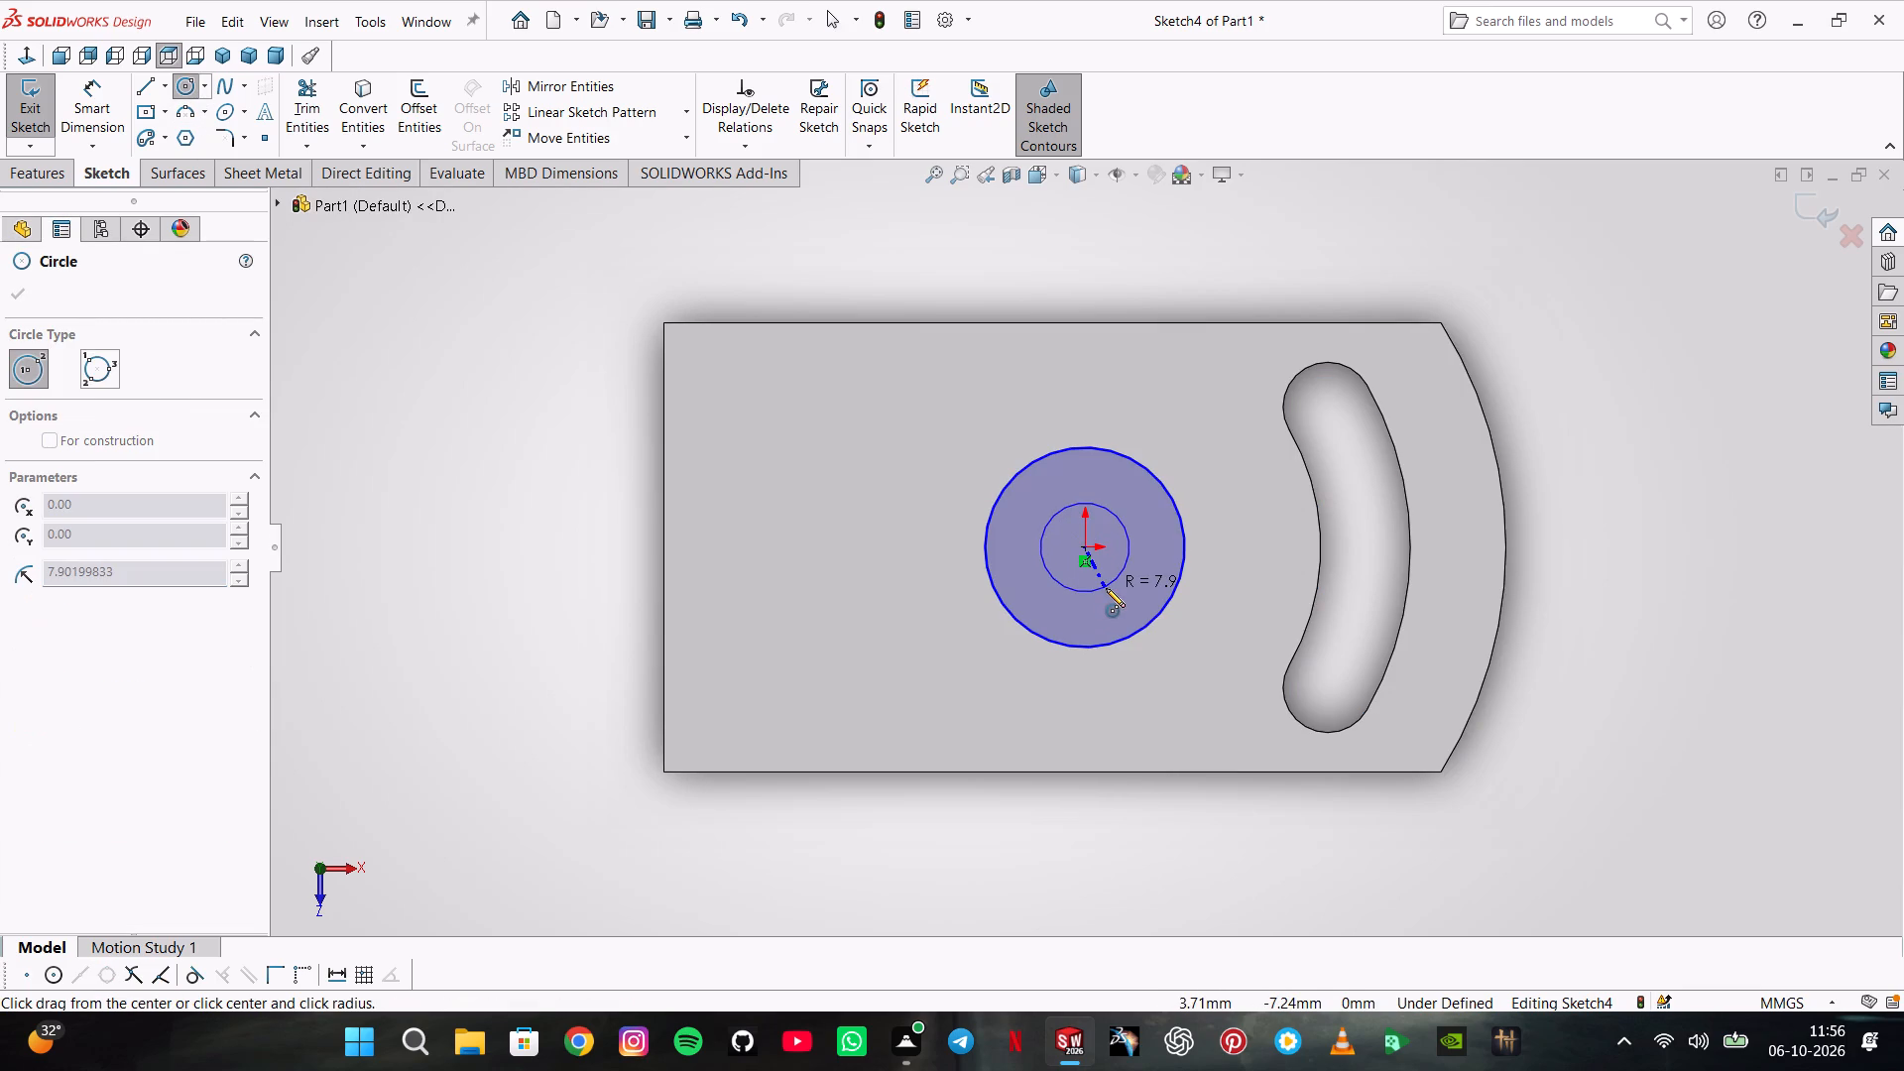
click(1106, 588)
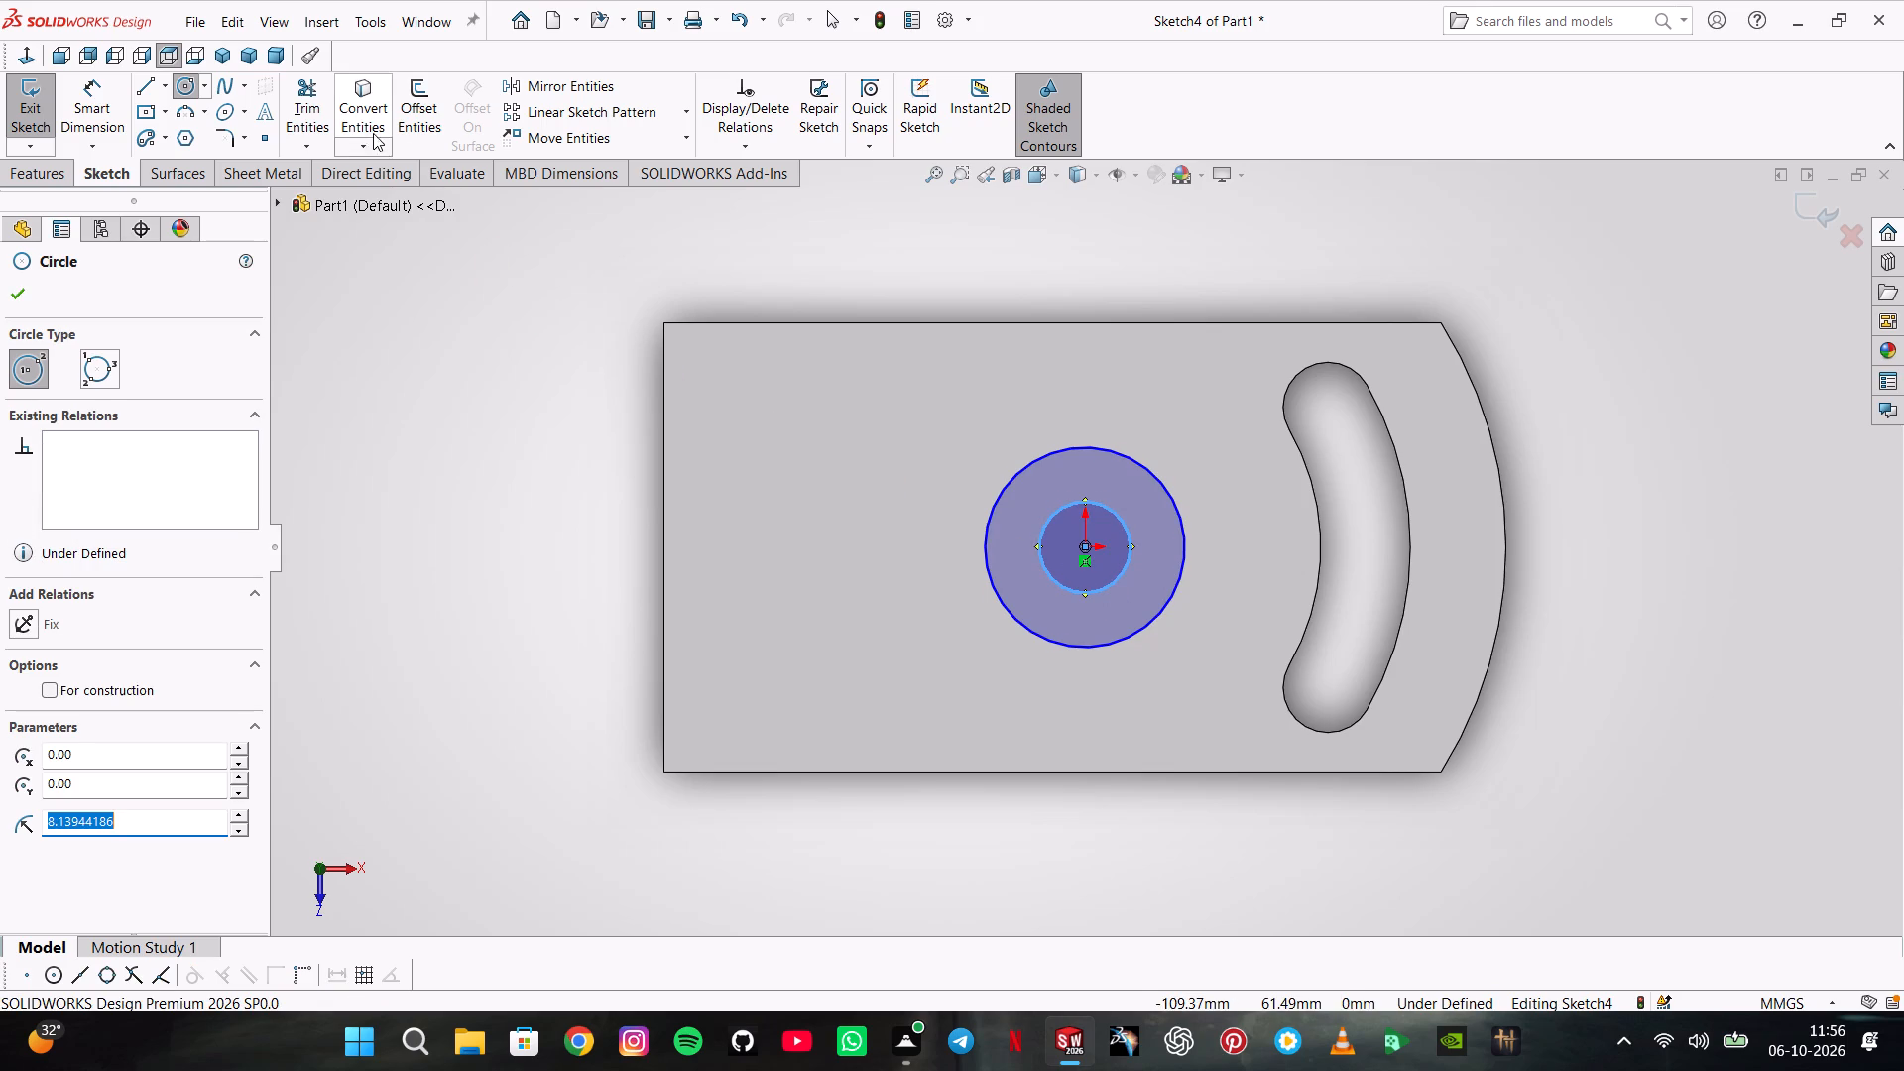
Dimension the outer circle's diameter as 25 mm and the inner circle's diameter as 12 mm.
click(87, 81)
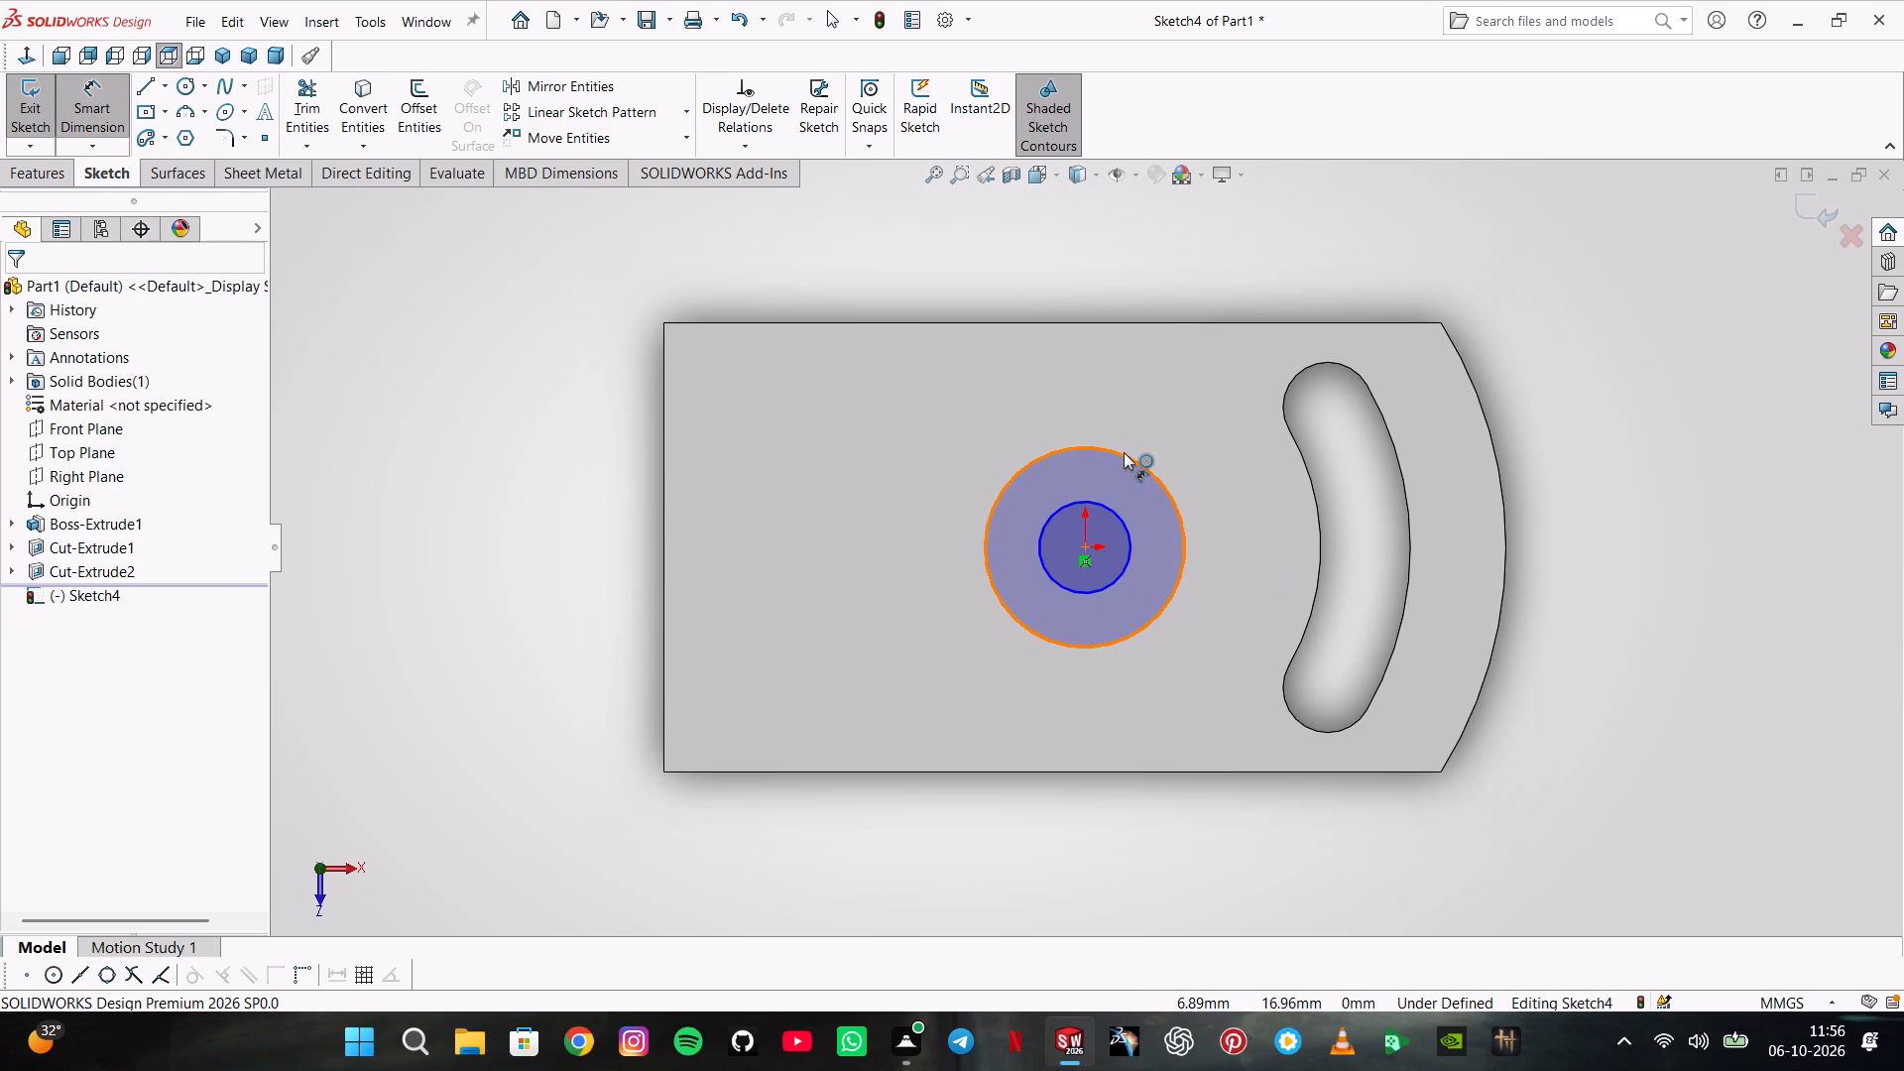
click(1124, 451)
click(1171, 255)
text(25)
key(Return)
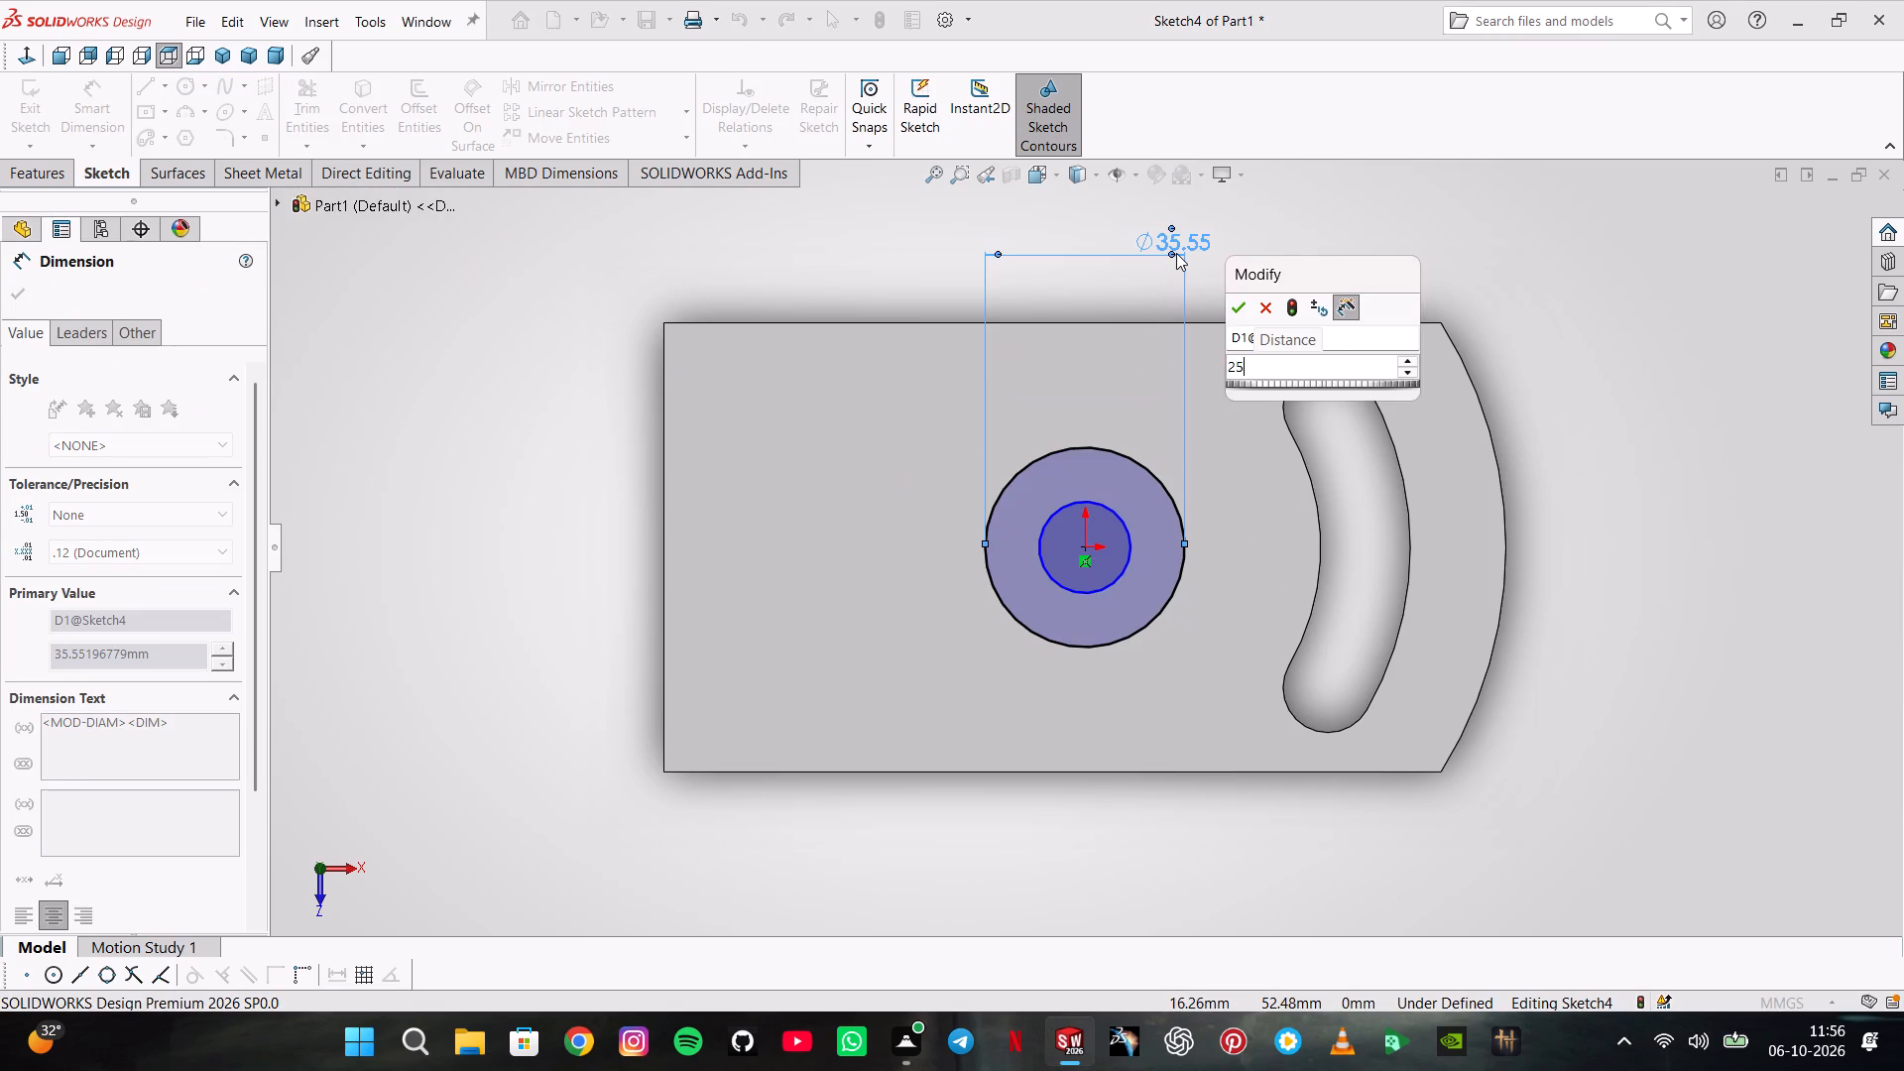
click(1060, 508)
click(1056, 299)
text(12)
key(Return)
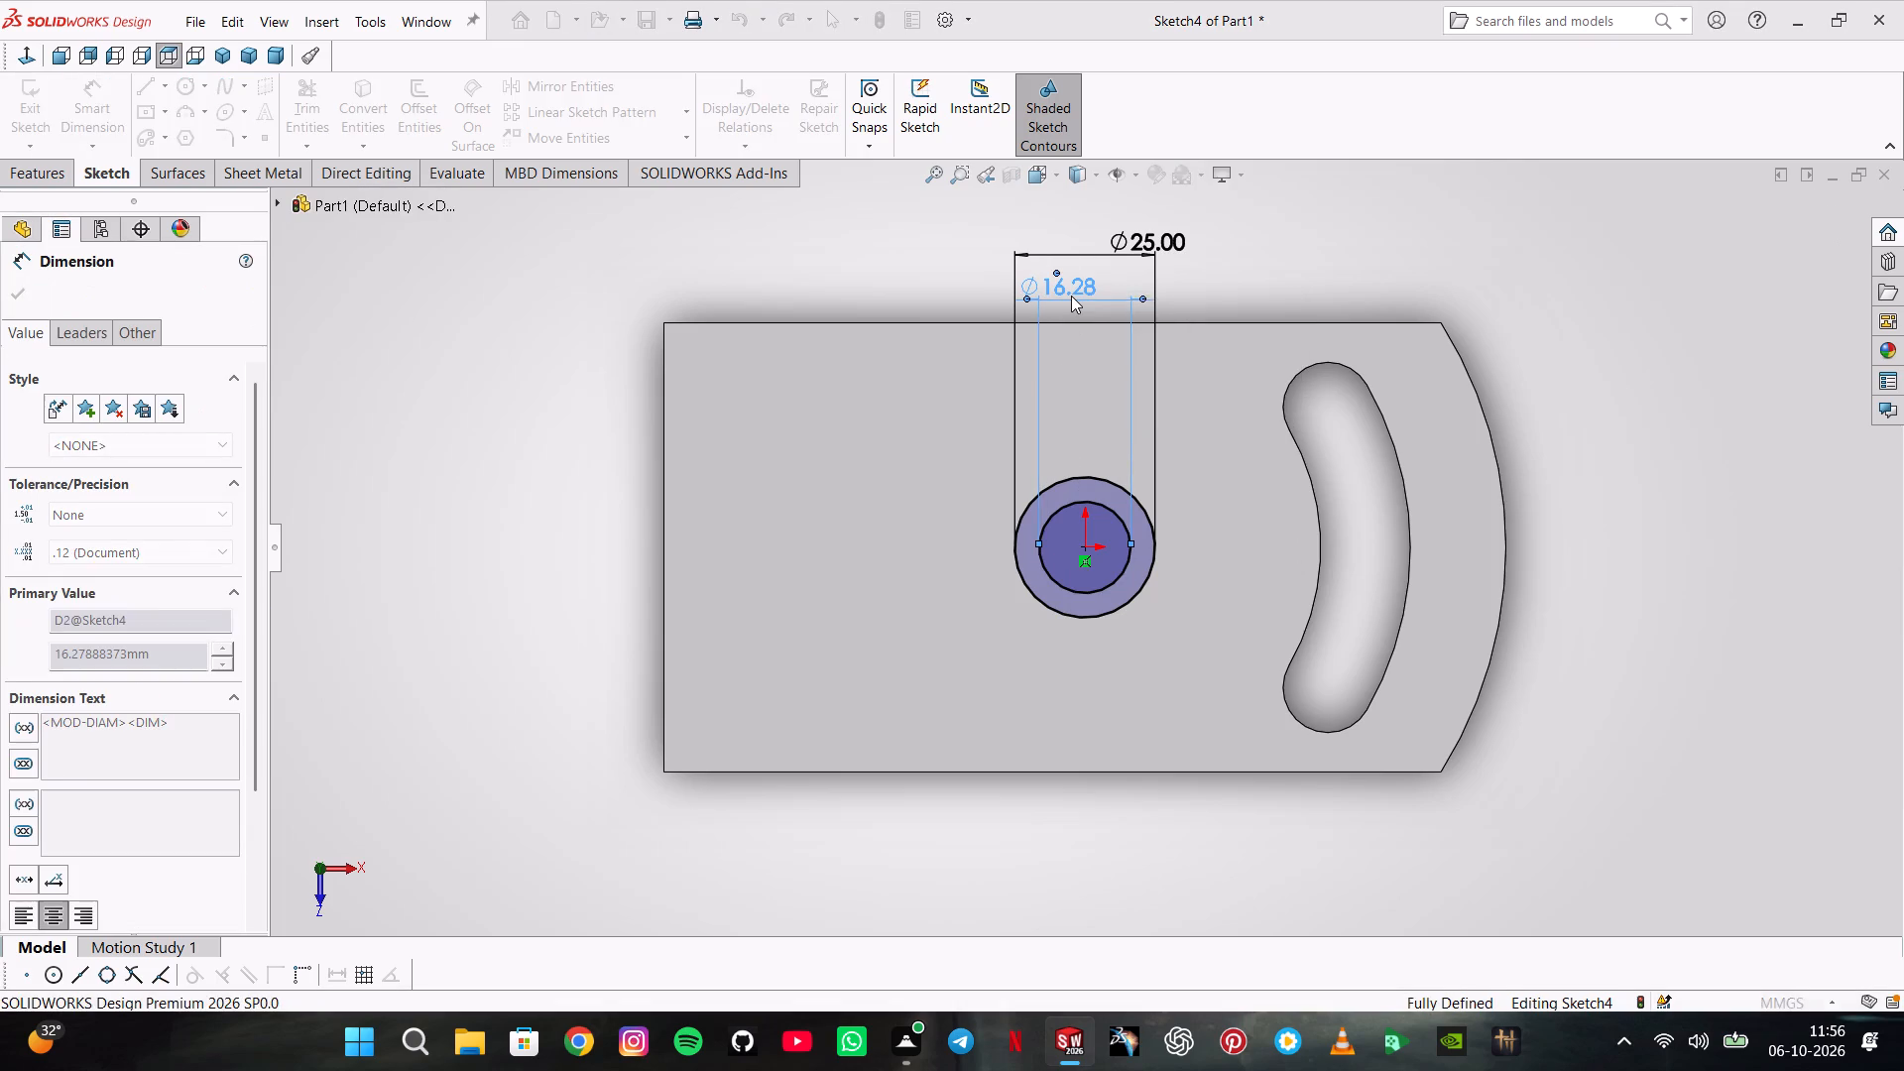
Extrude-cut the ring between the two circles blind 5 mm into the plate.
scroll(1071, 296, down, 1)
click(19, 171)
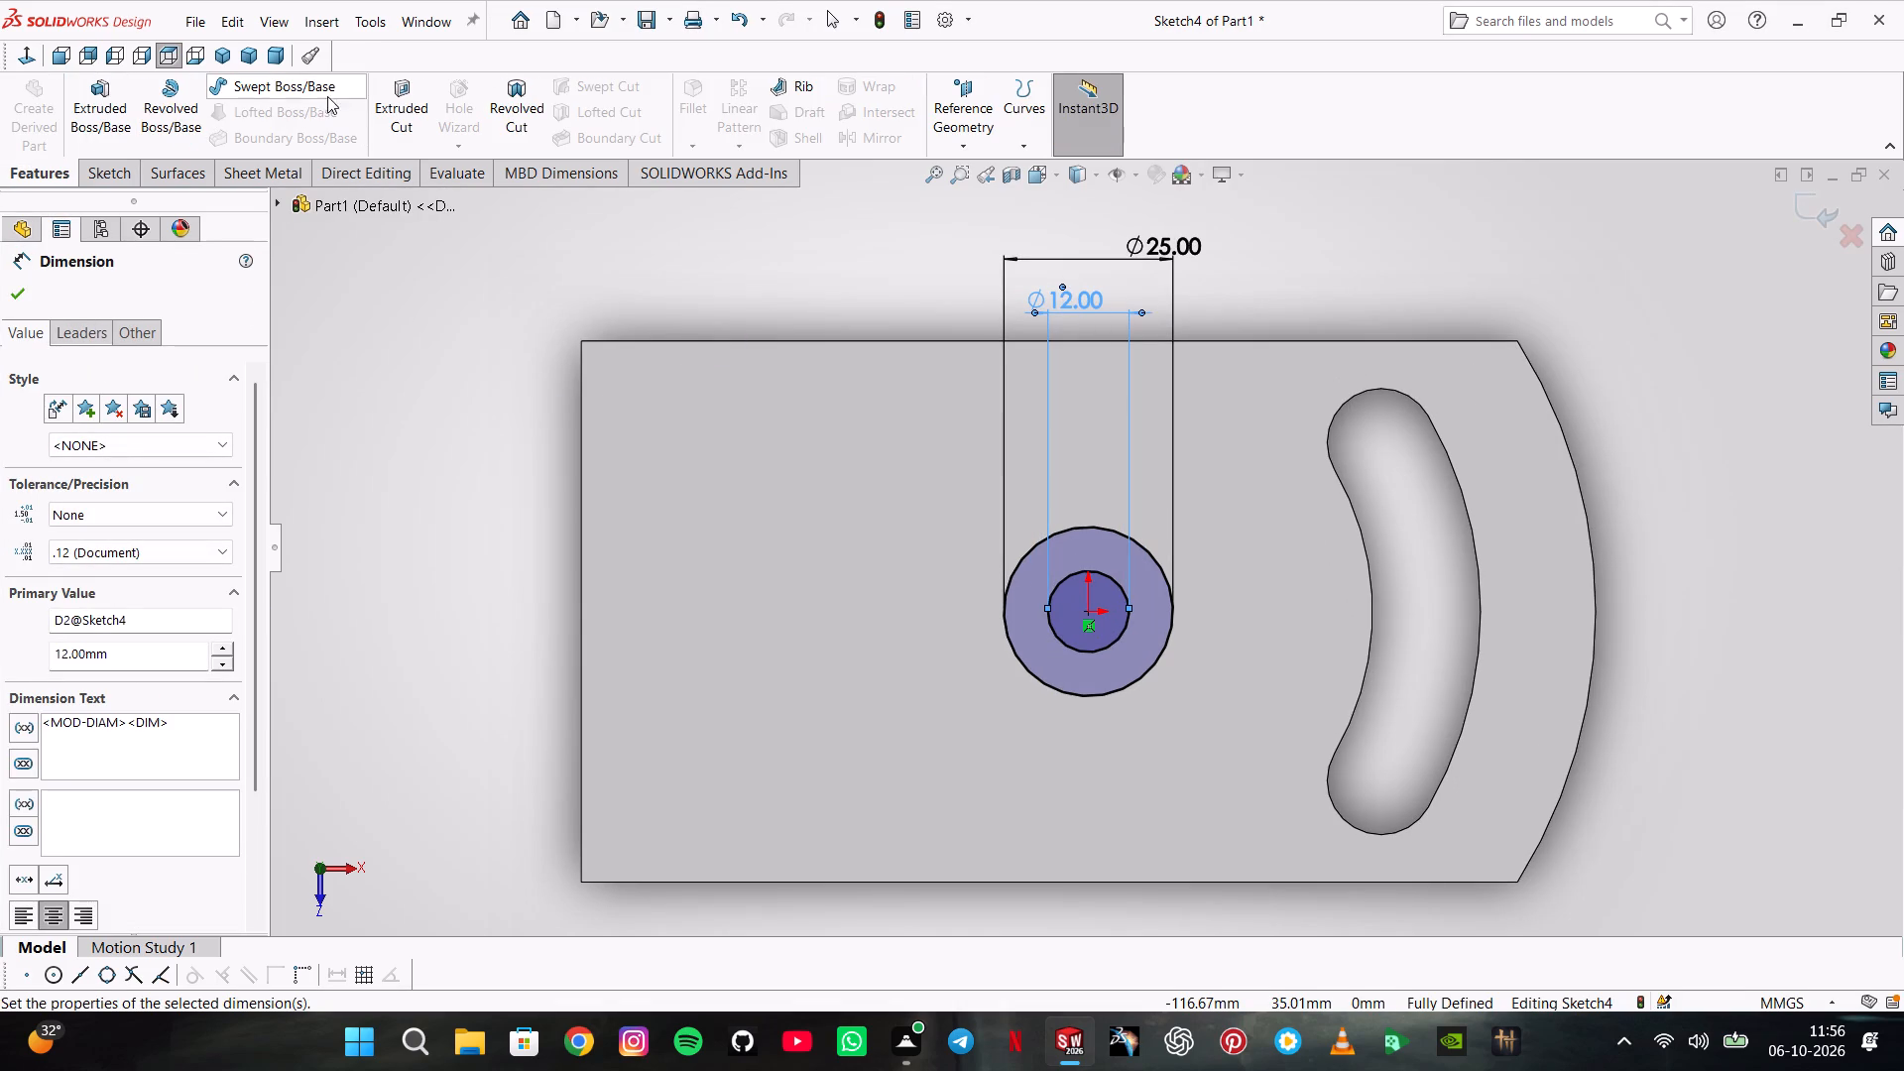
click(414, 86)
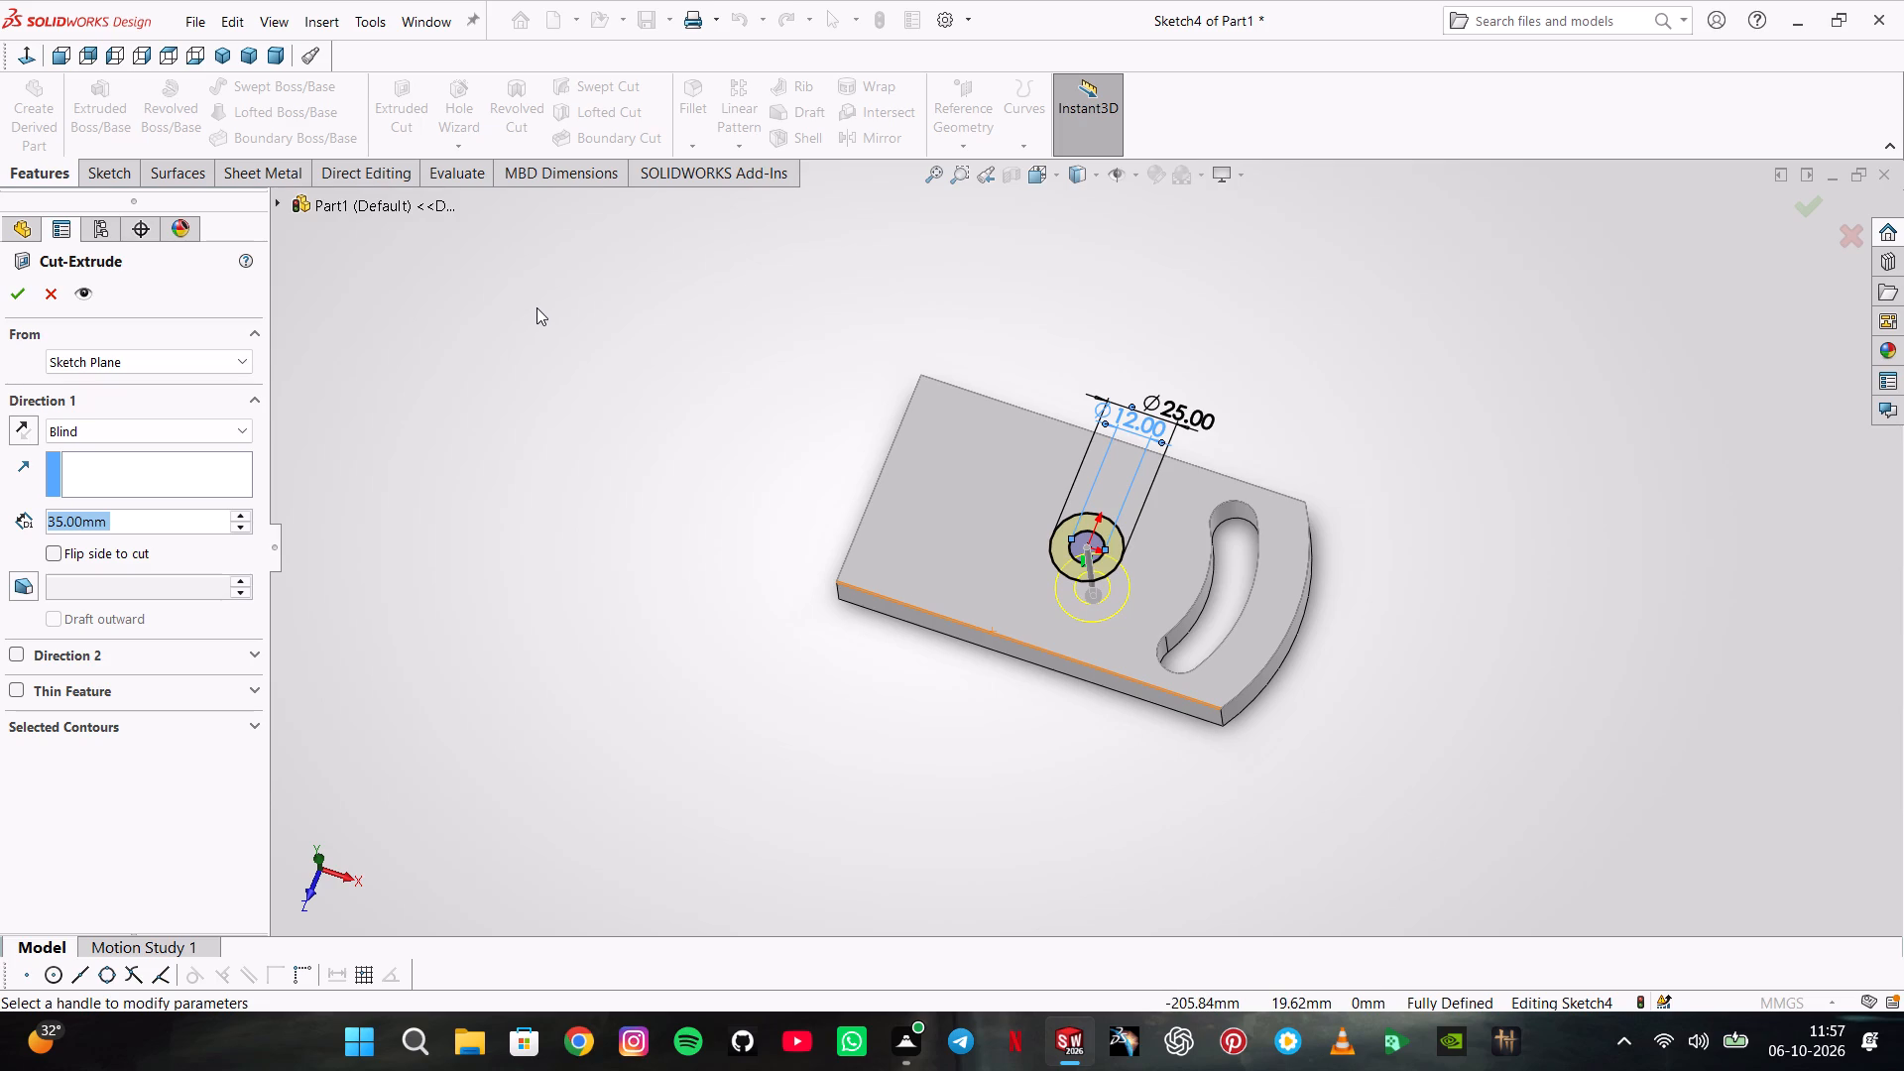
key(5)
key(Return)
key(Return)
On the round island face inside the ring cut, convert its circular edge into a sketch and extrude-cut it blind 25 mm.
scroll(550, 303, down, 2)
click(1379, 670)
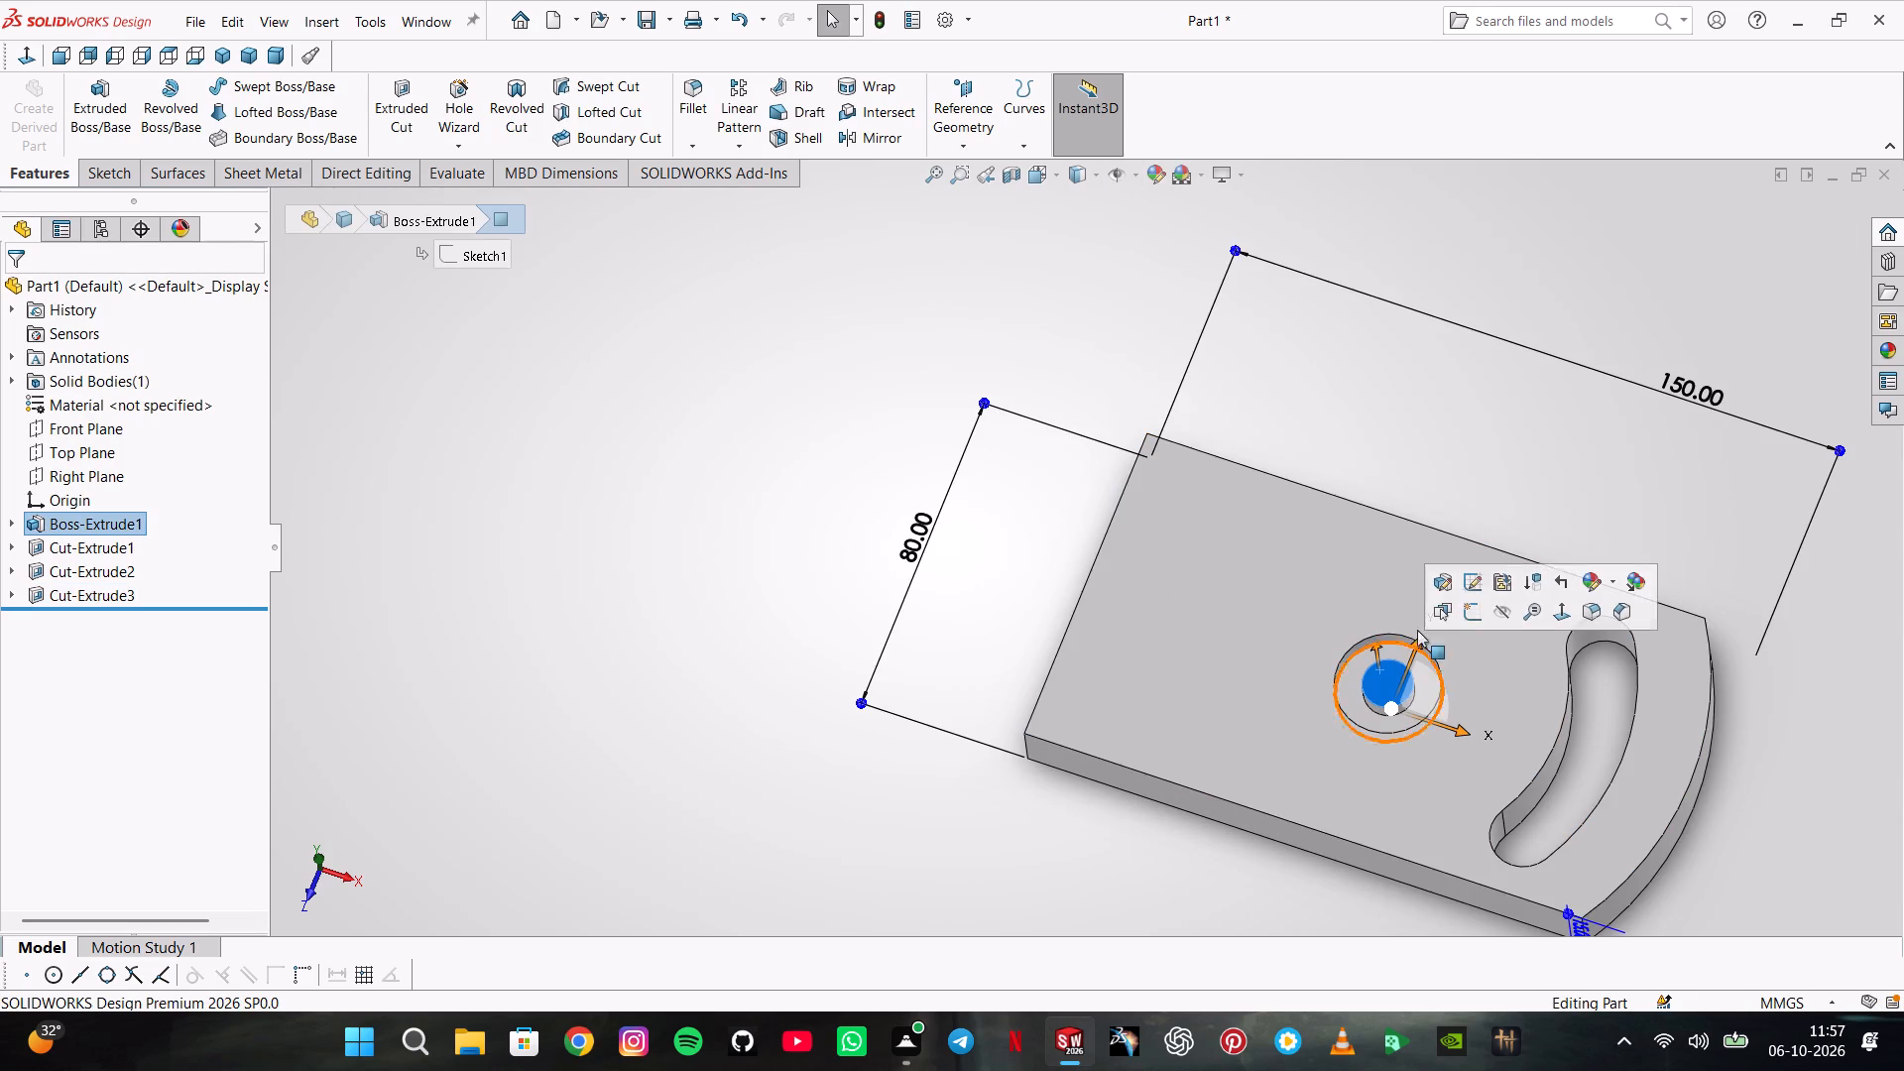
click(1476, 611)
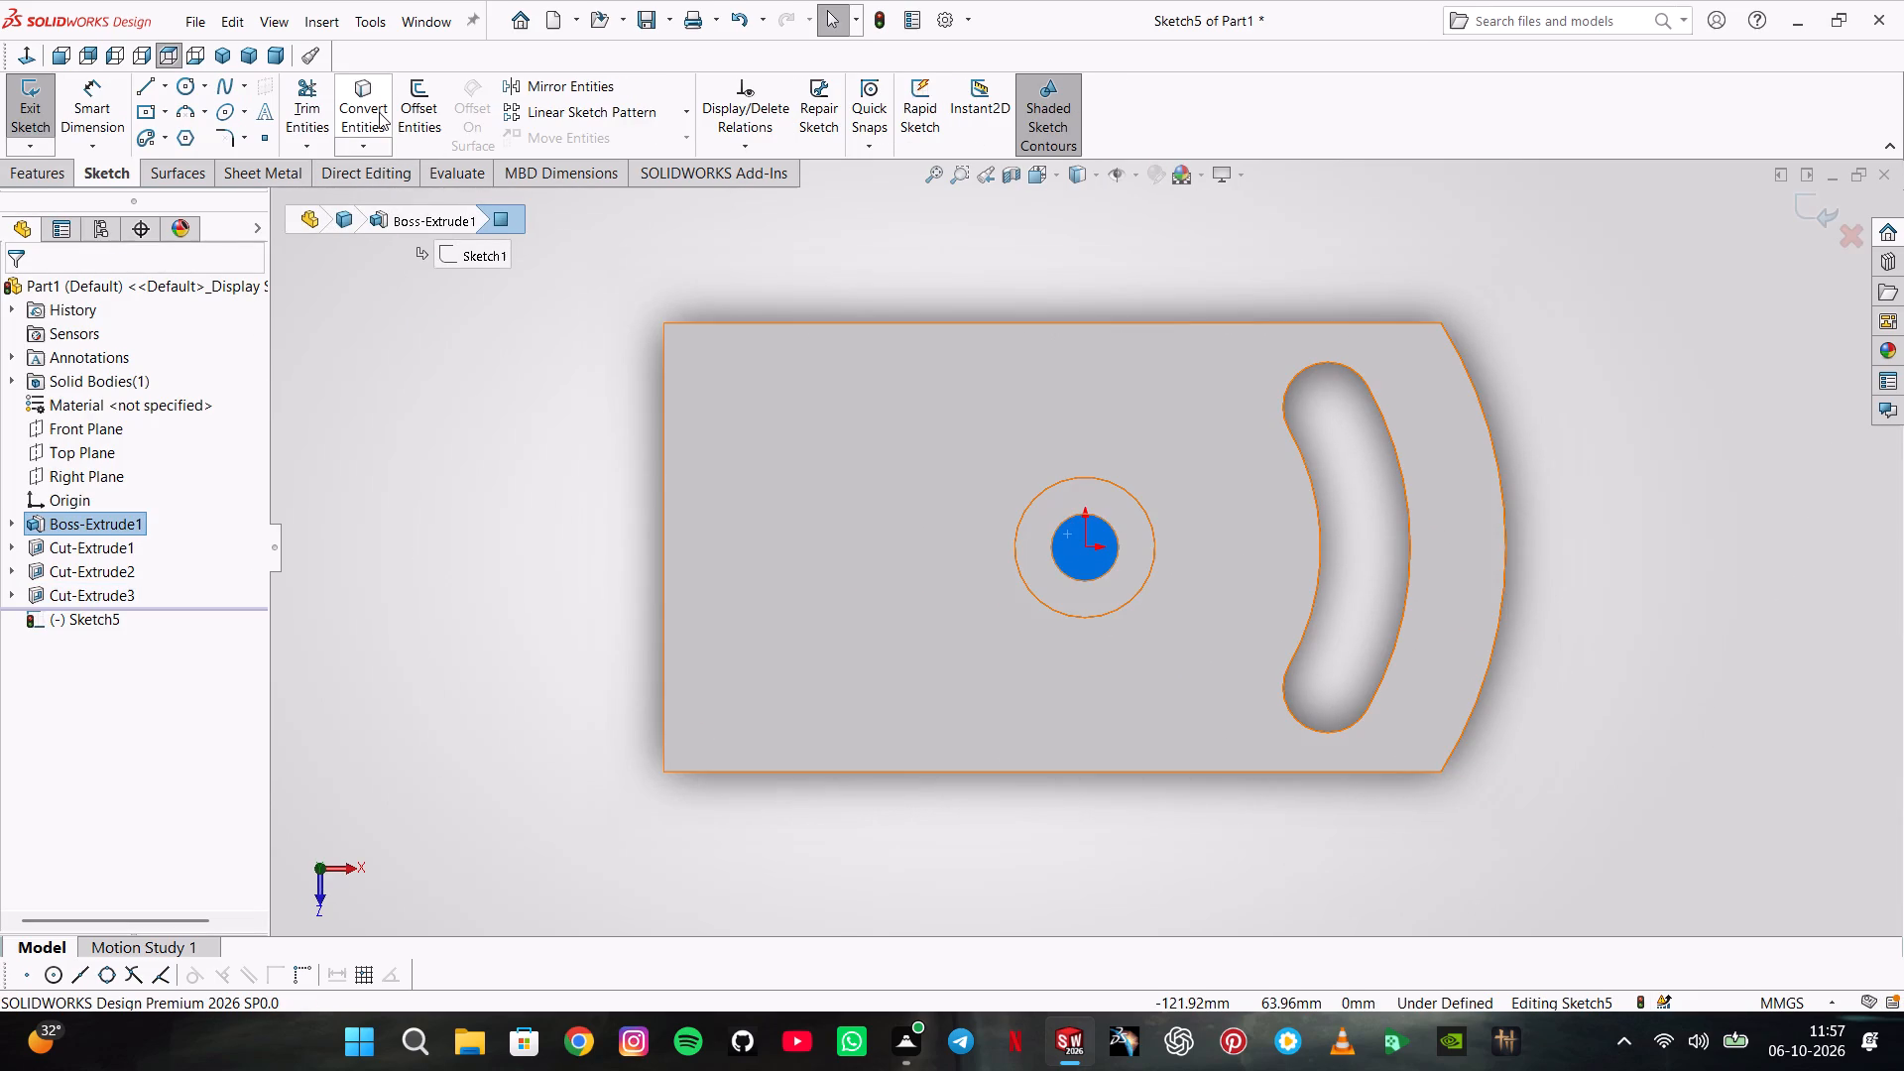
click(377, 109)
click(0, 174)
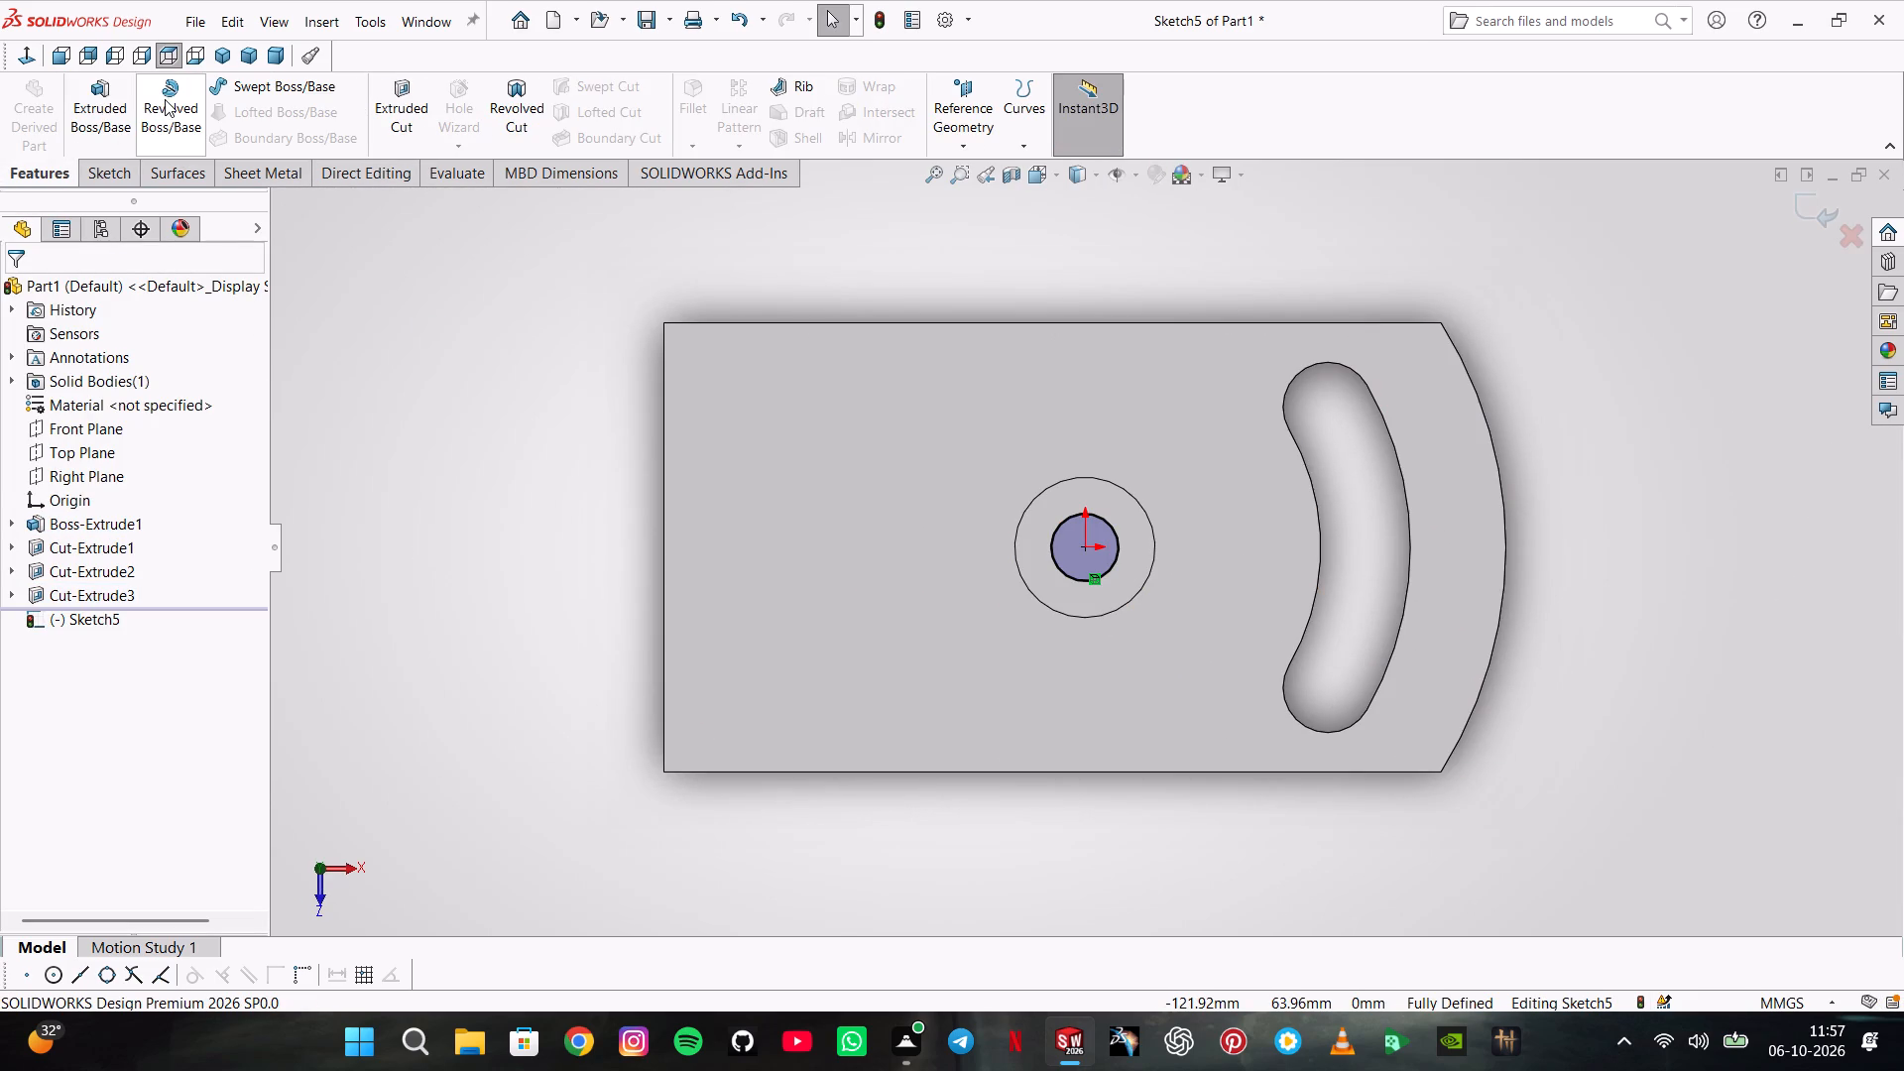
click(405, 83)
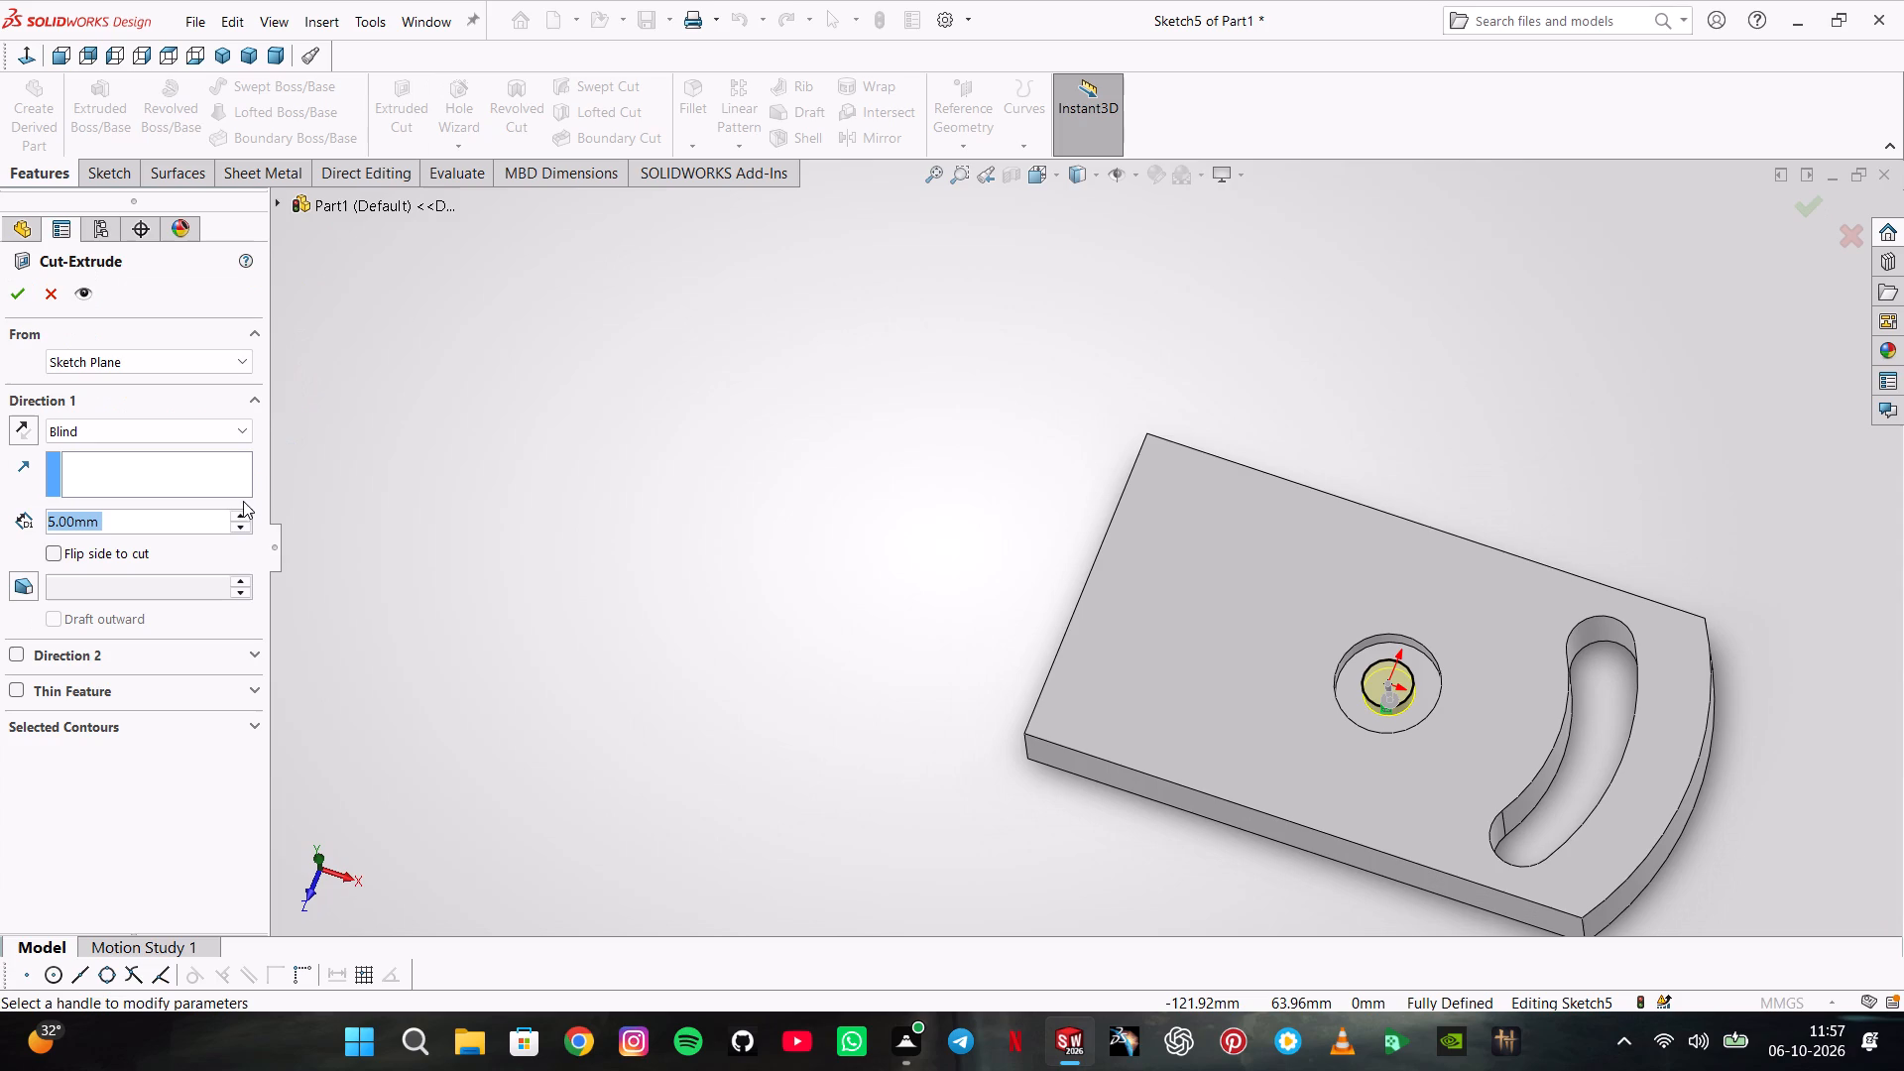
double_click(244, 506)
double_click(235, 511)
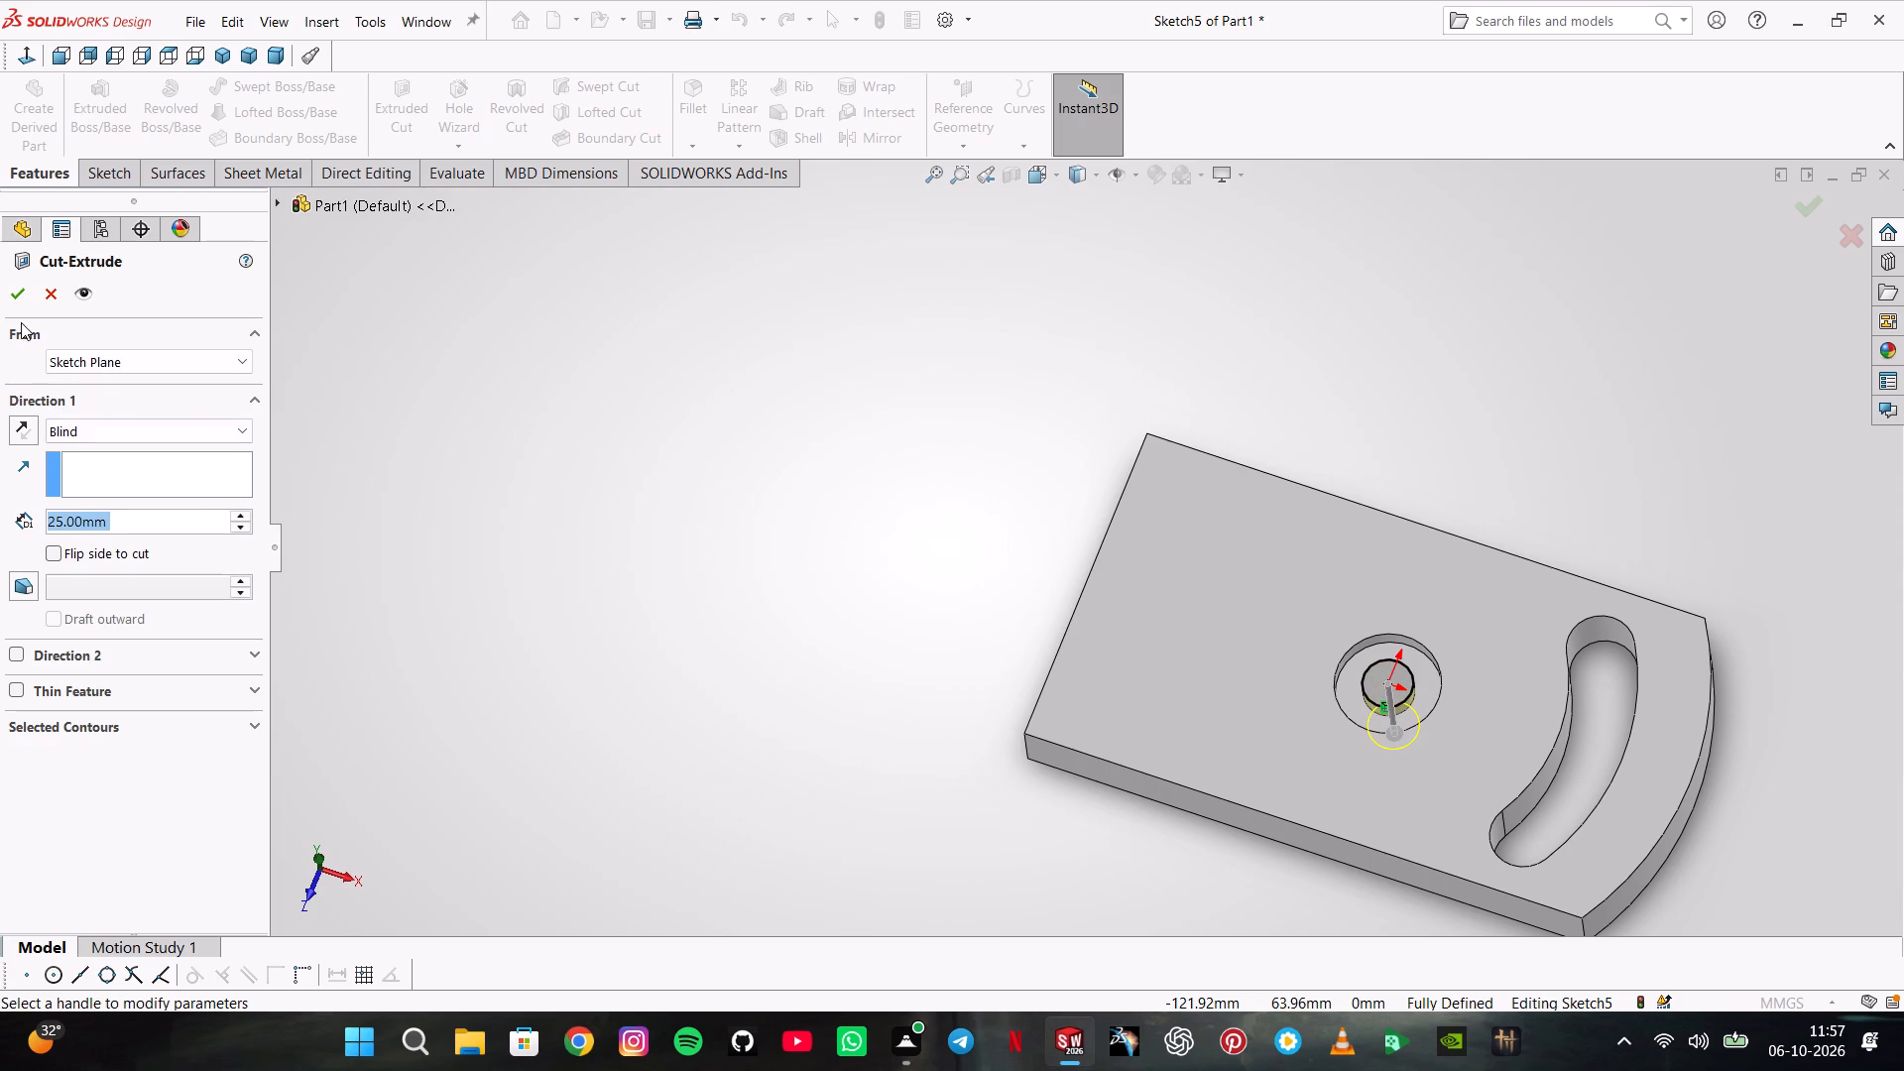
click(17, 291)
click(708, 431)
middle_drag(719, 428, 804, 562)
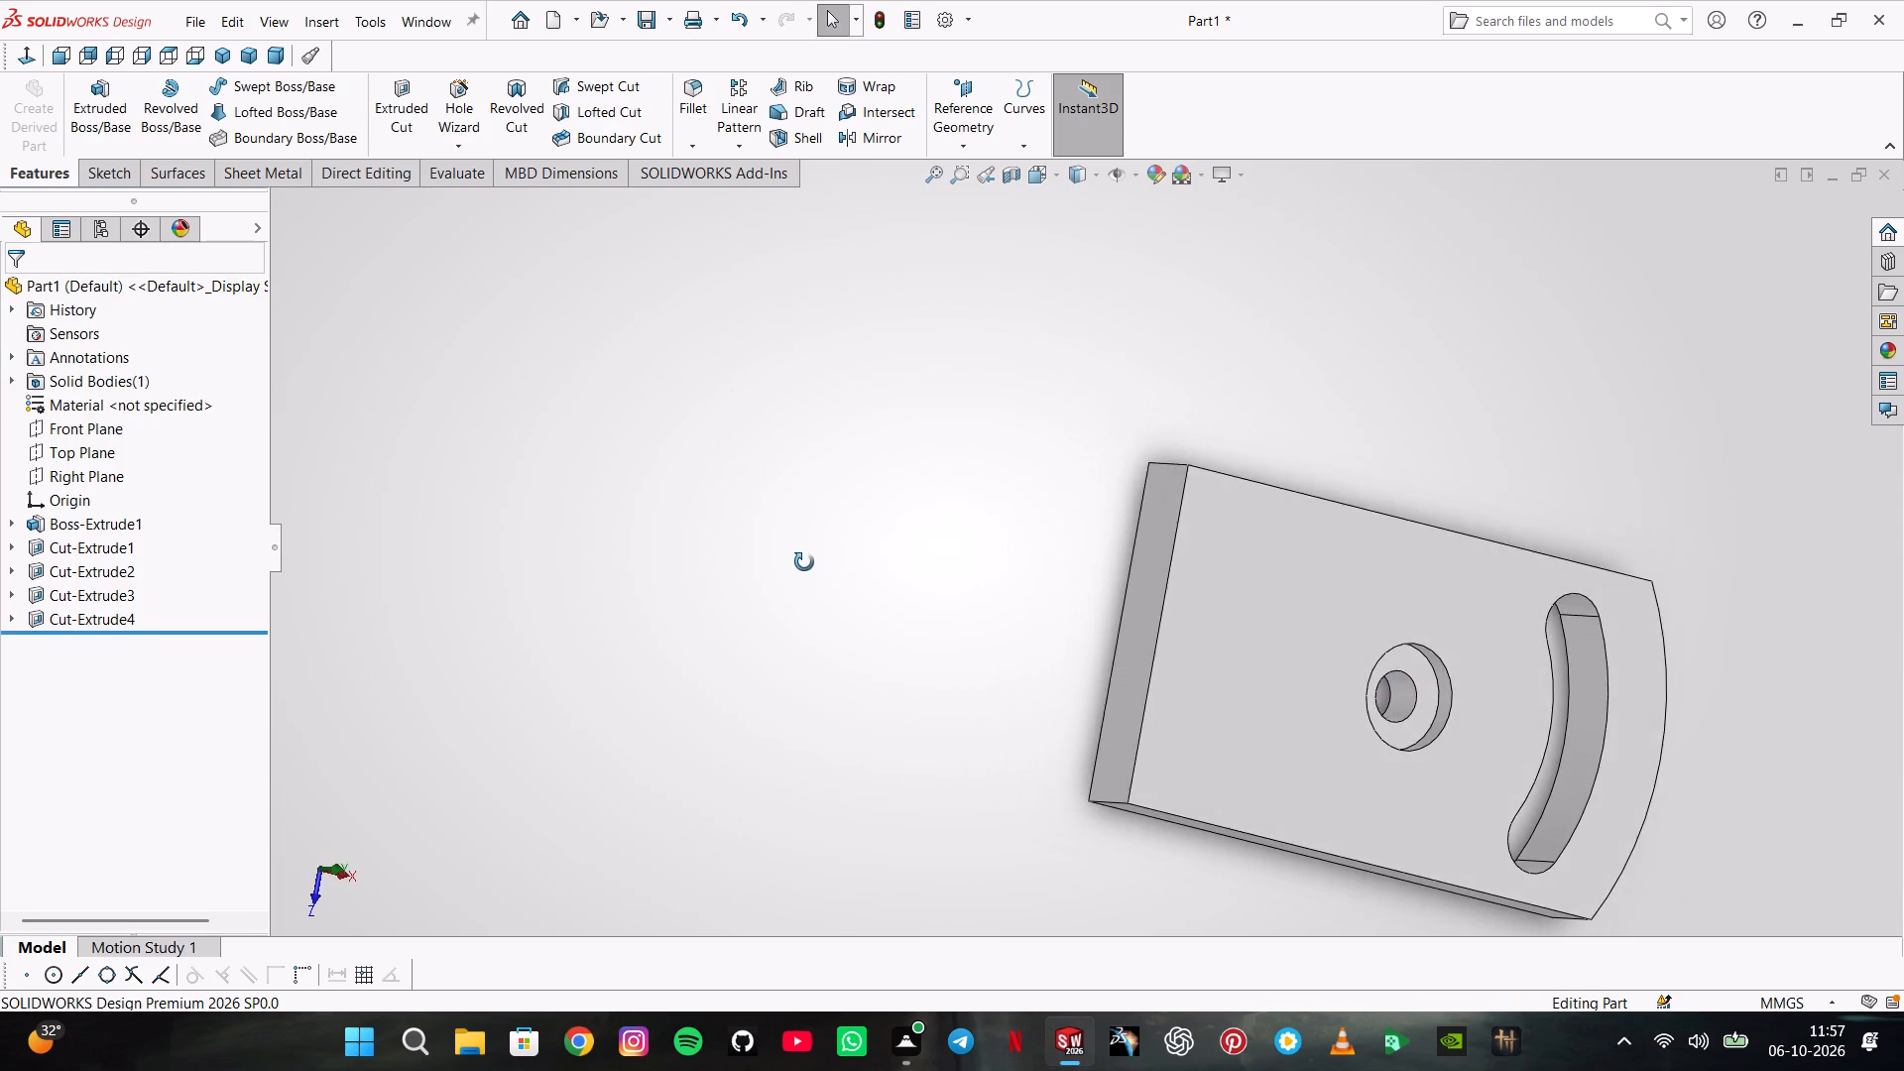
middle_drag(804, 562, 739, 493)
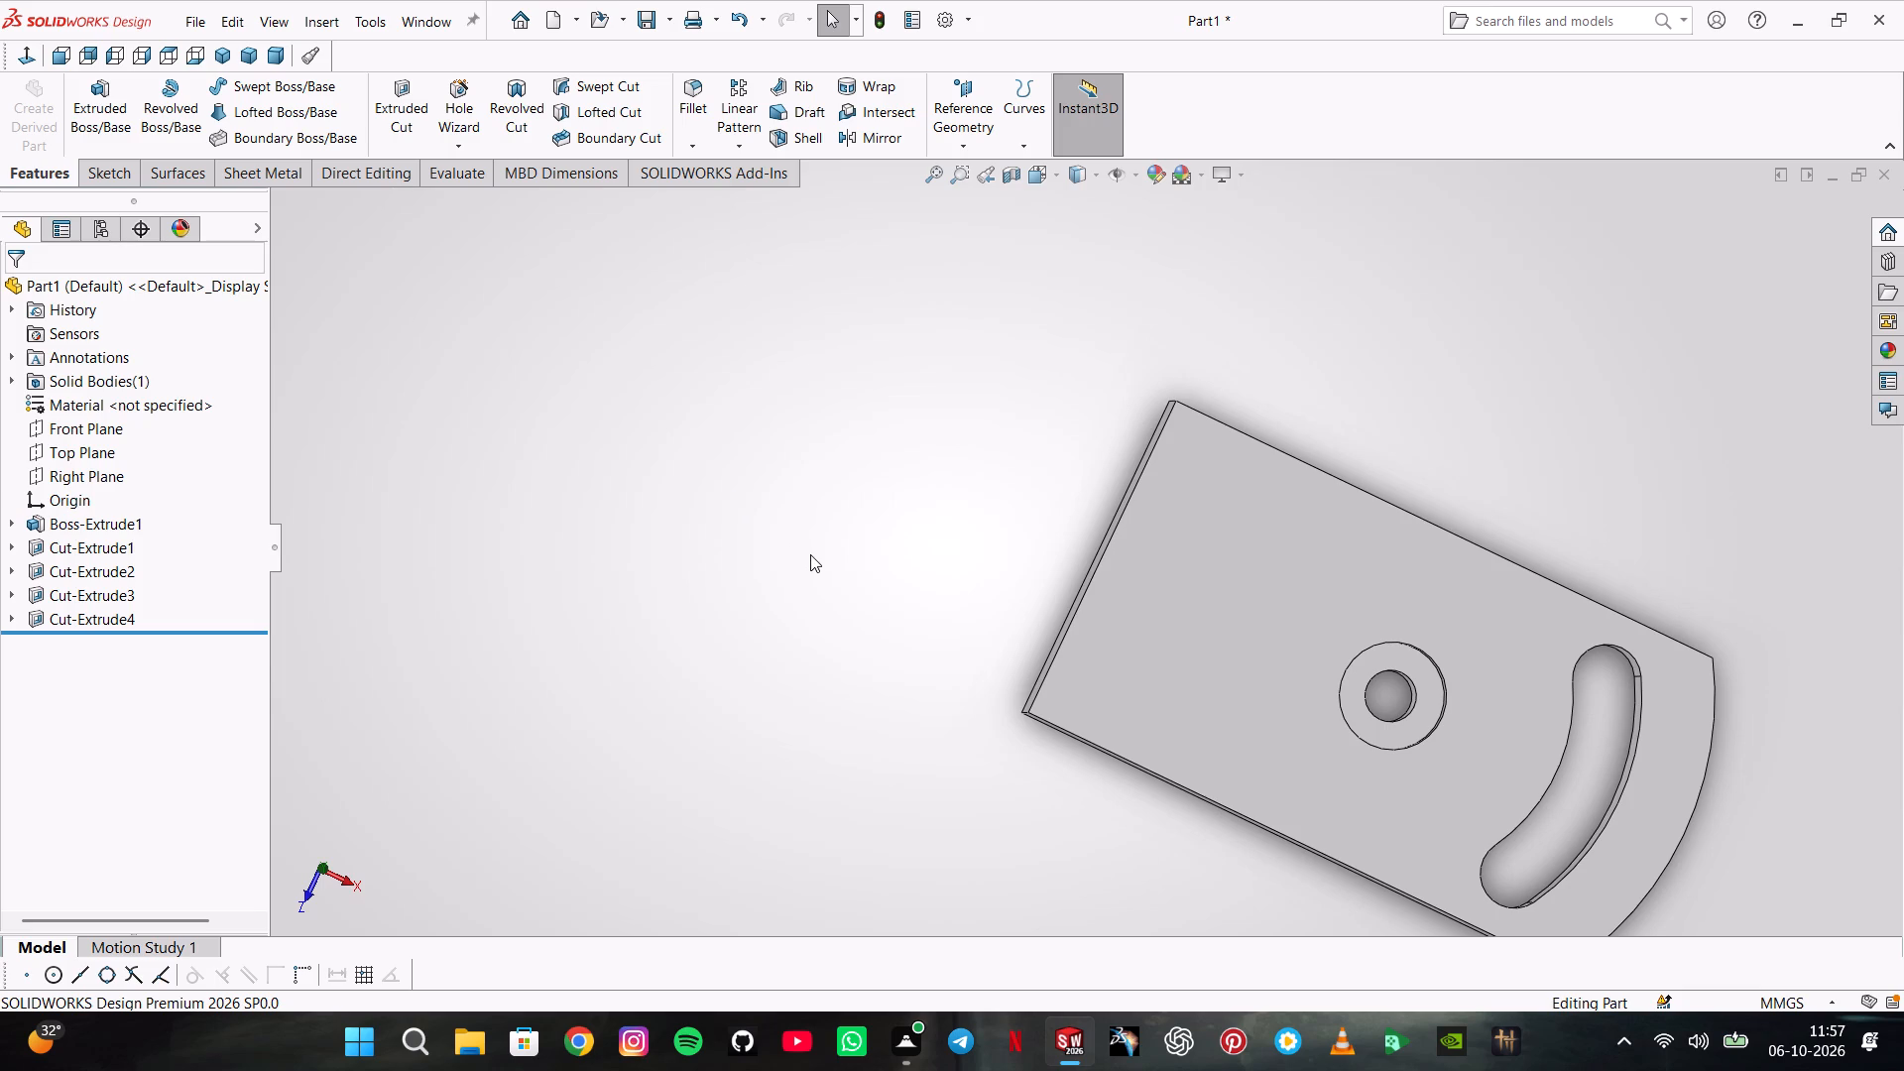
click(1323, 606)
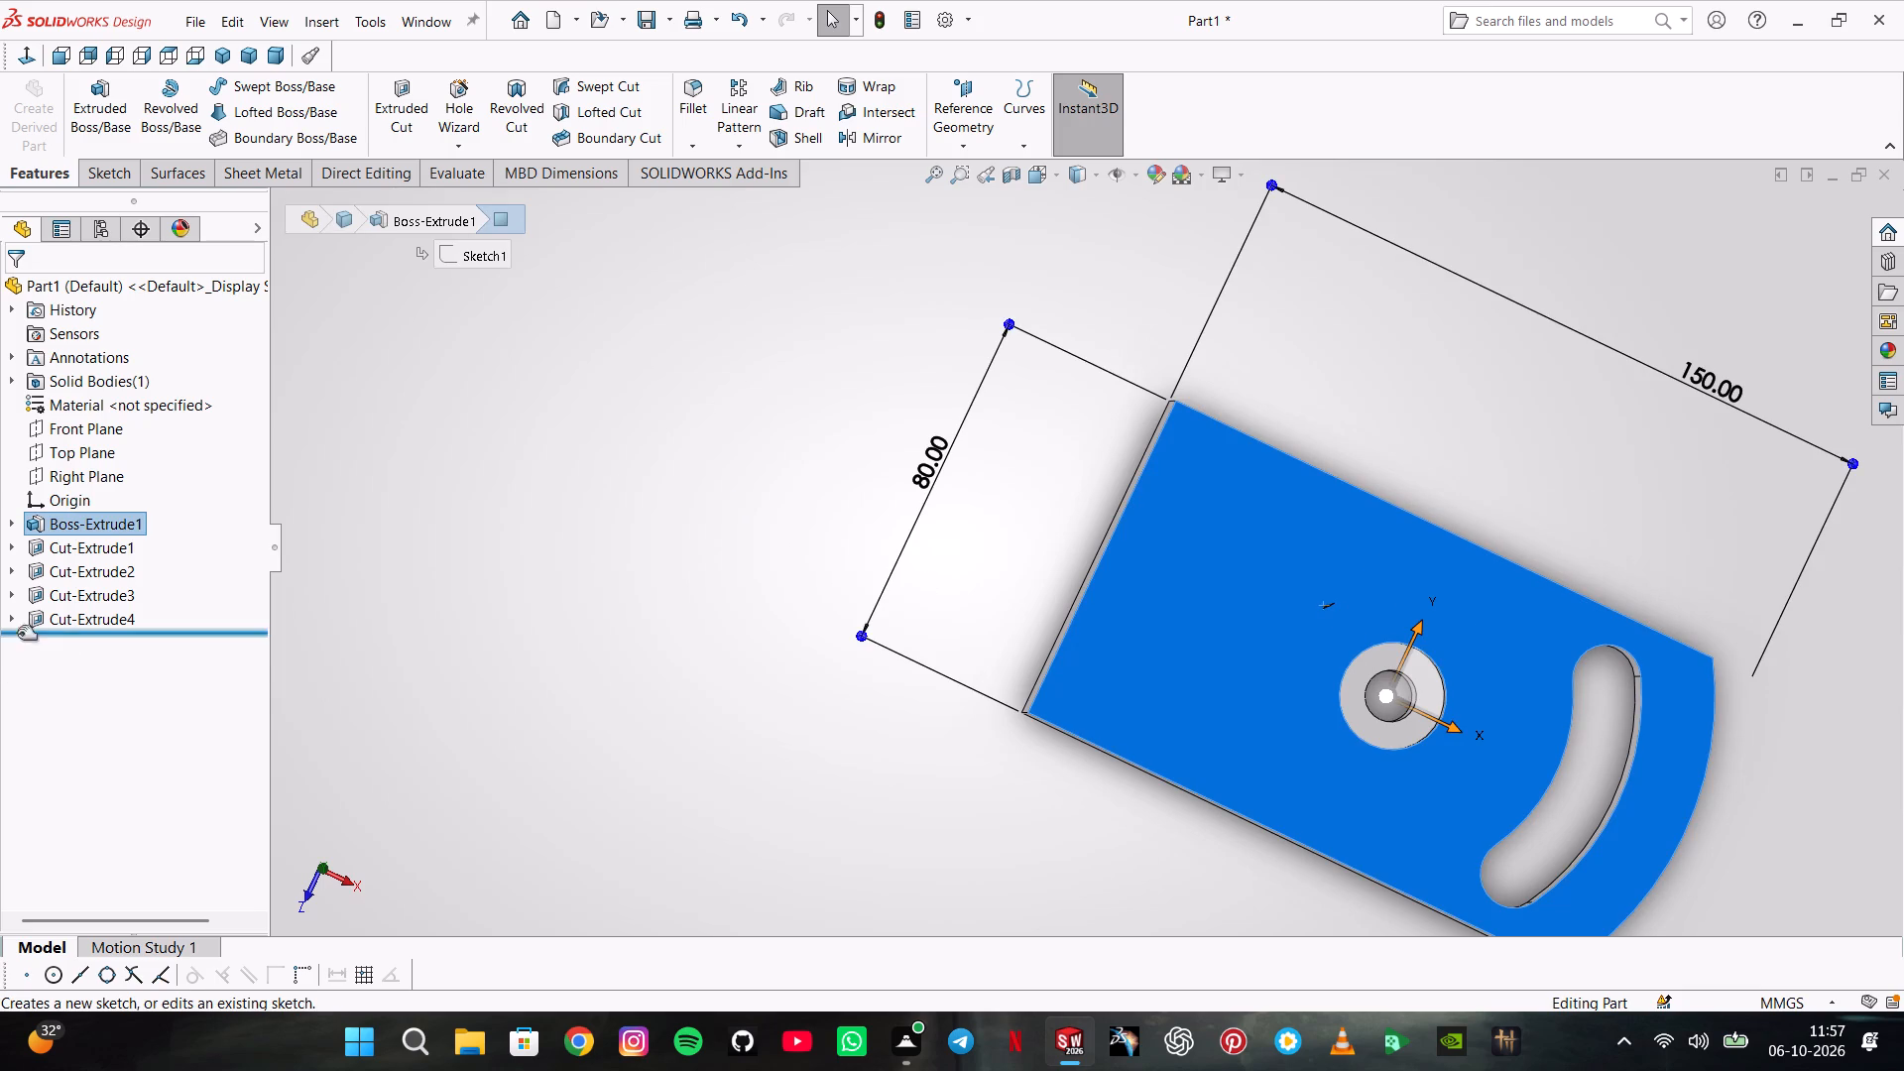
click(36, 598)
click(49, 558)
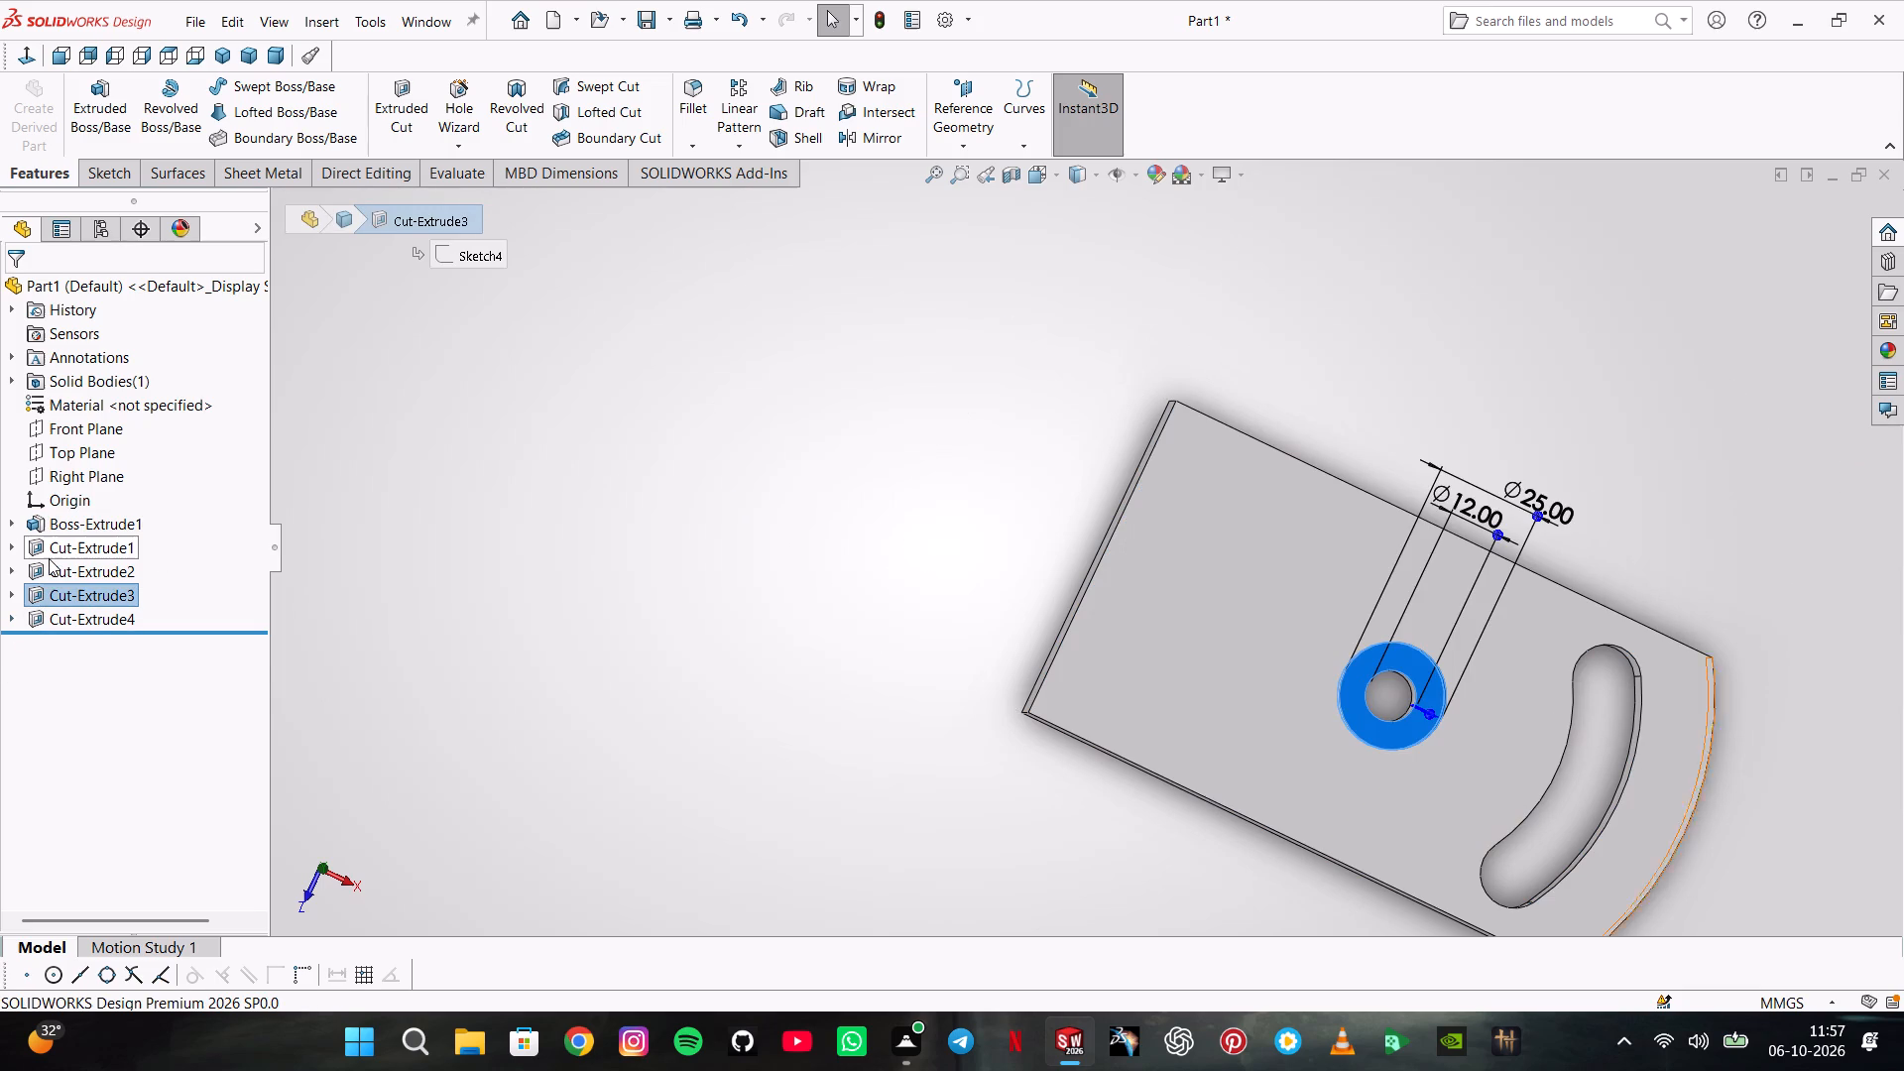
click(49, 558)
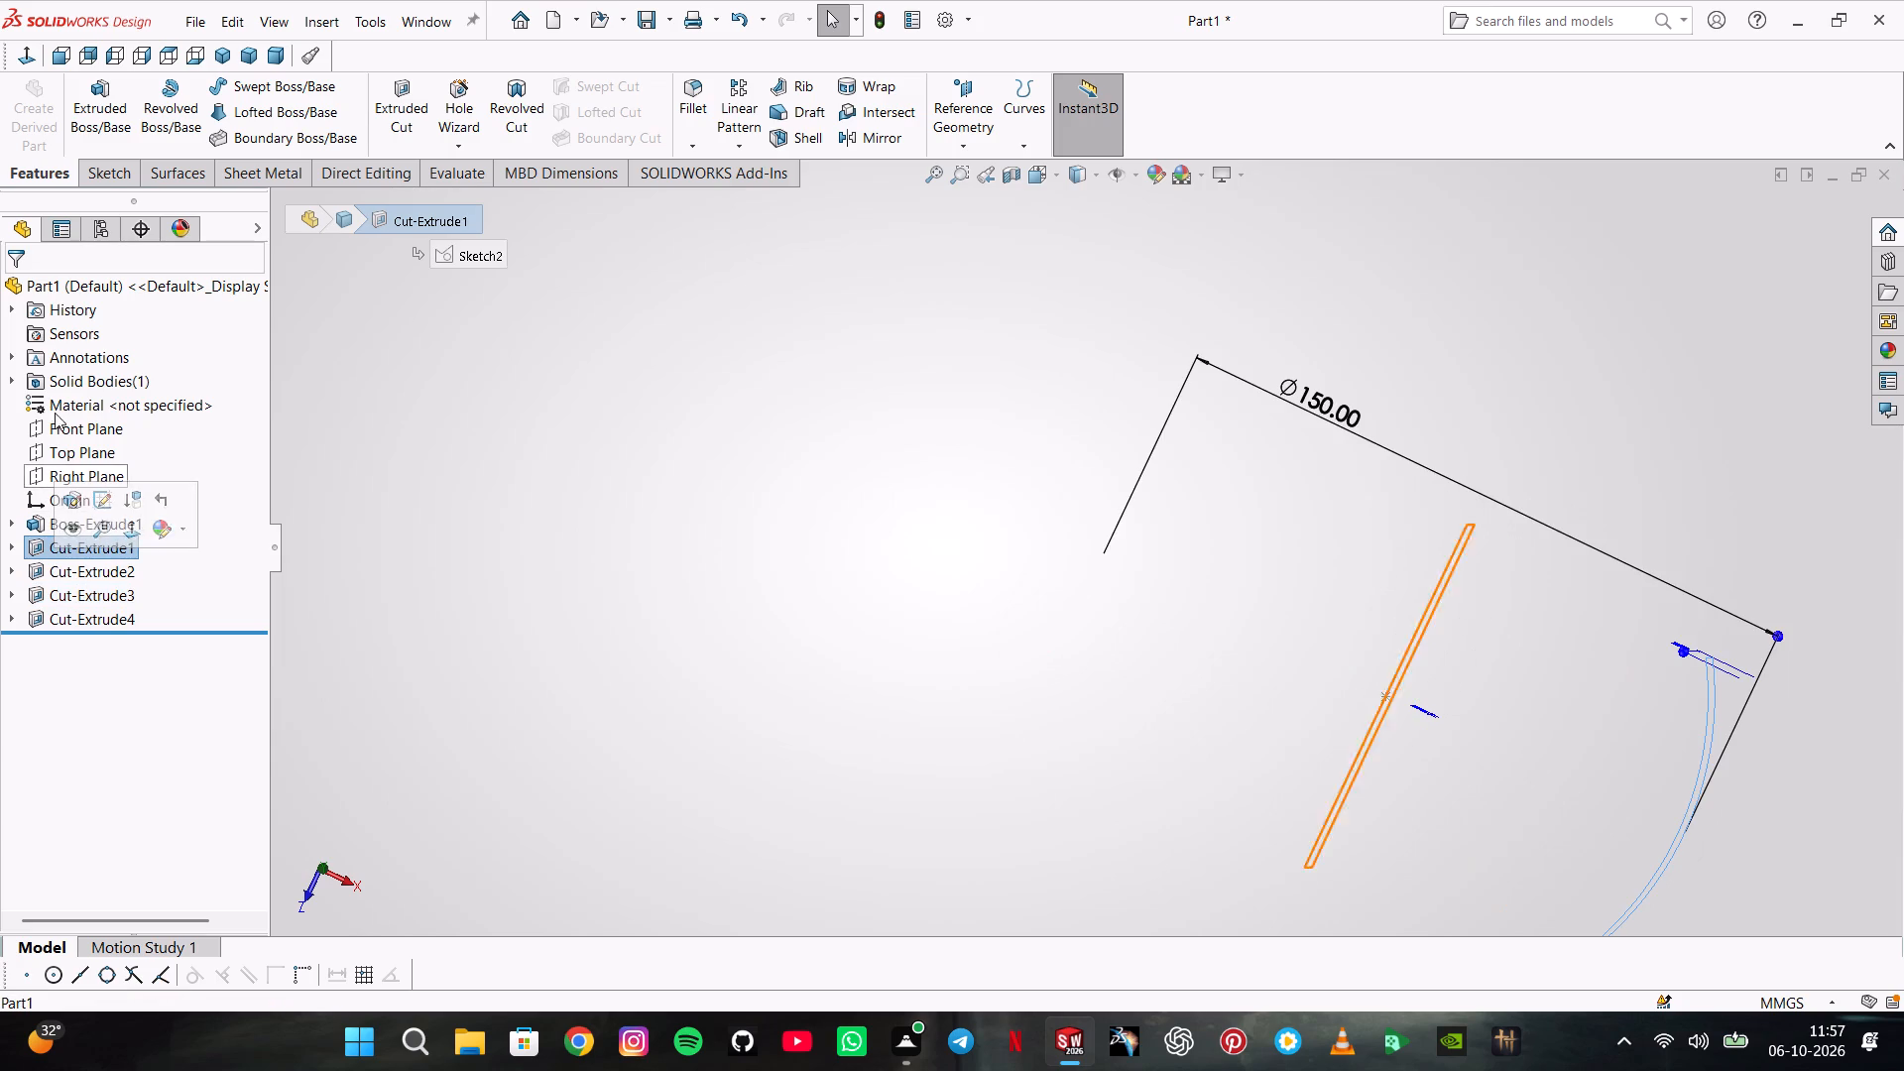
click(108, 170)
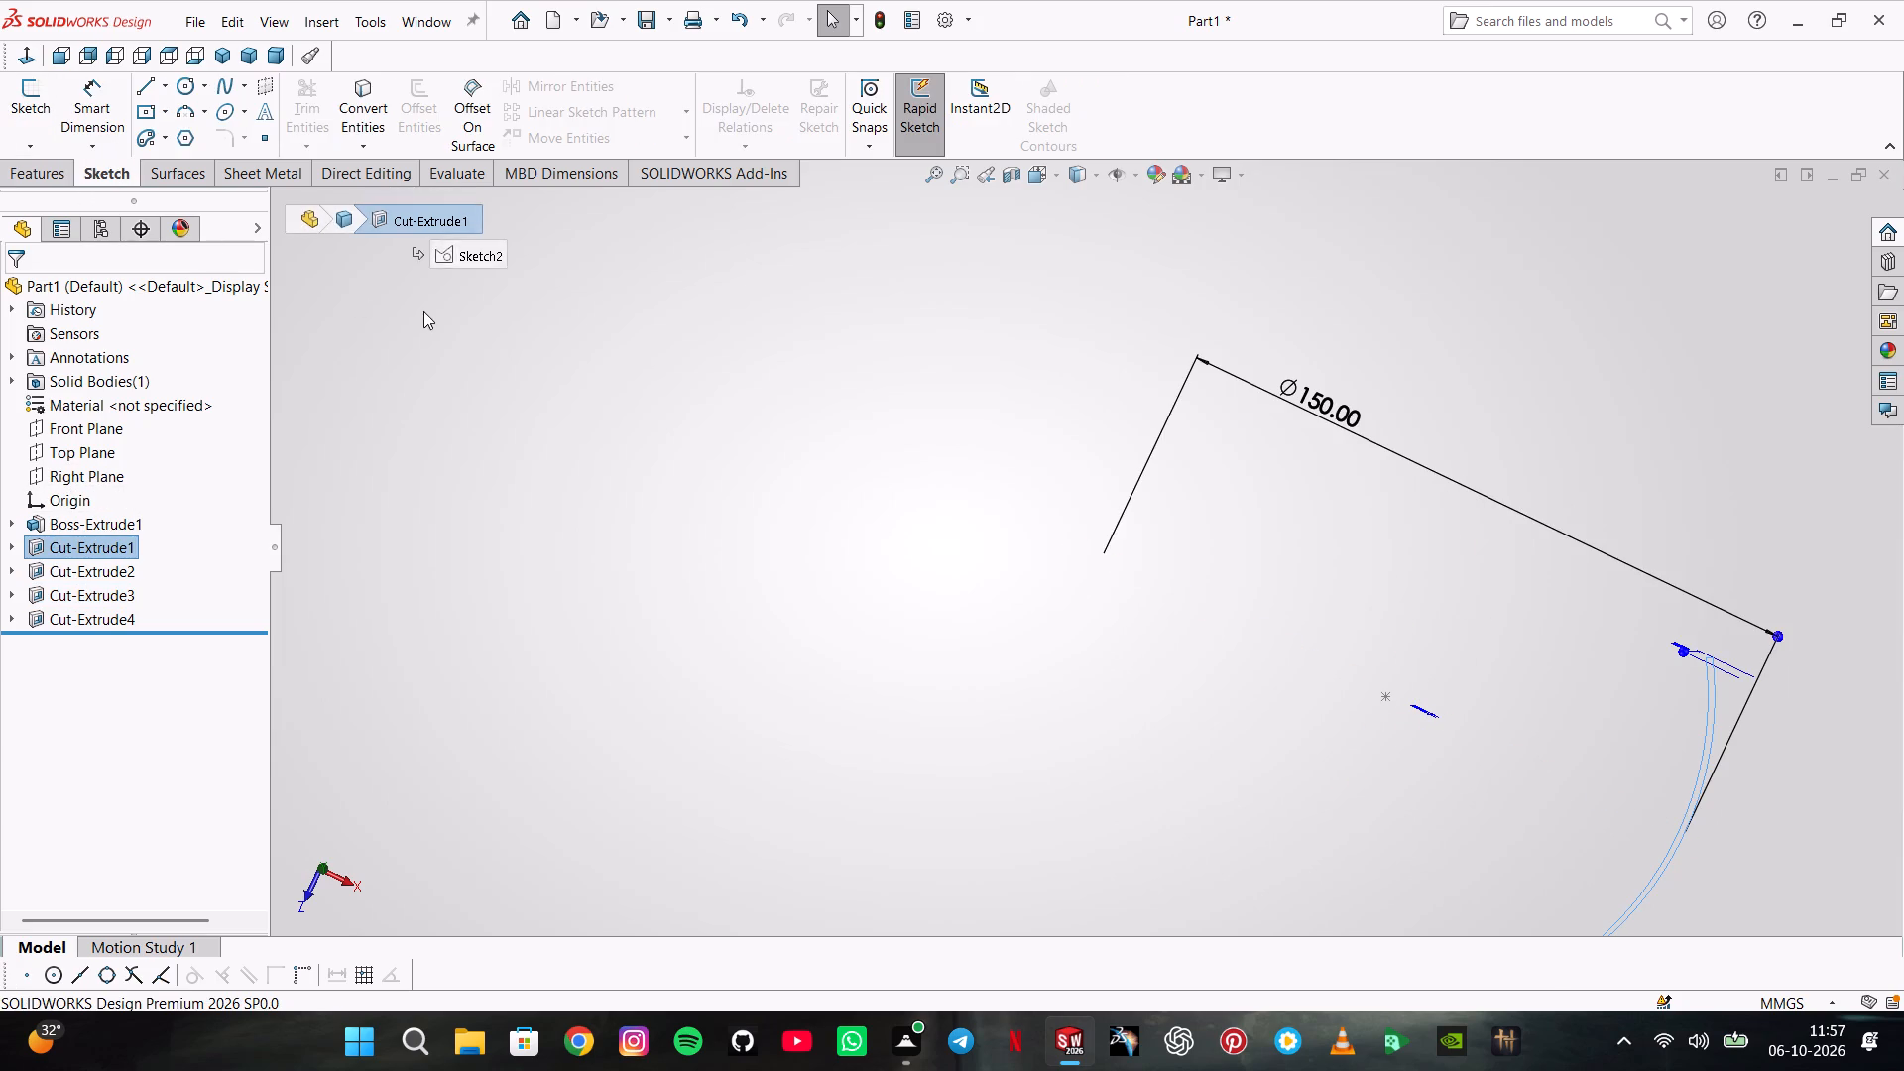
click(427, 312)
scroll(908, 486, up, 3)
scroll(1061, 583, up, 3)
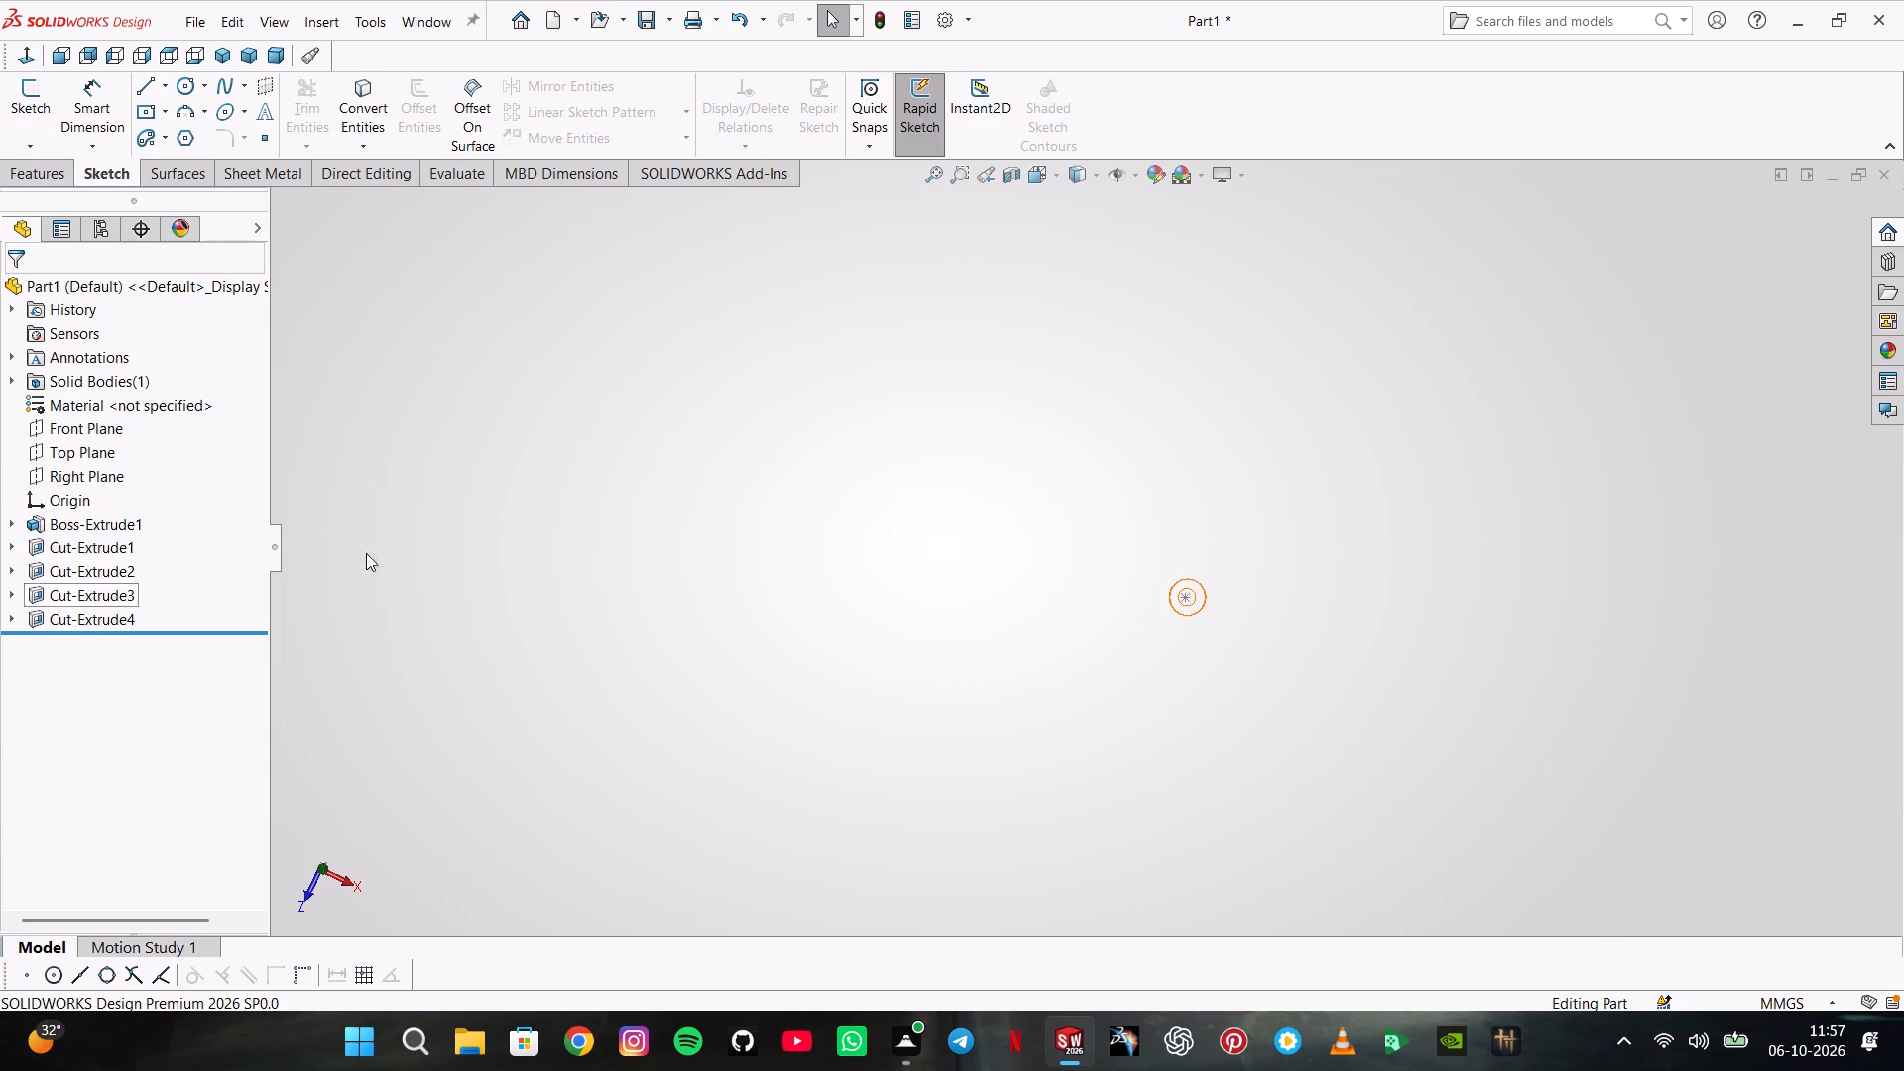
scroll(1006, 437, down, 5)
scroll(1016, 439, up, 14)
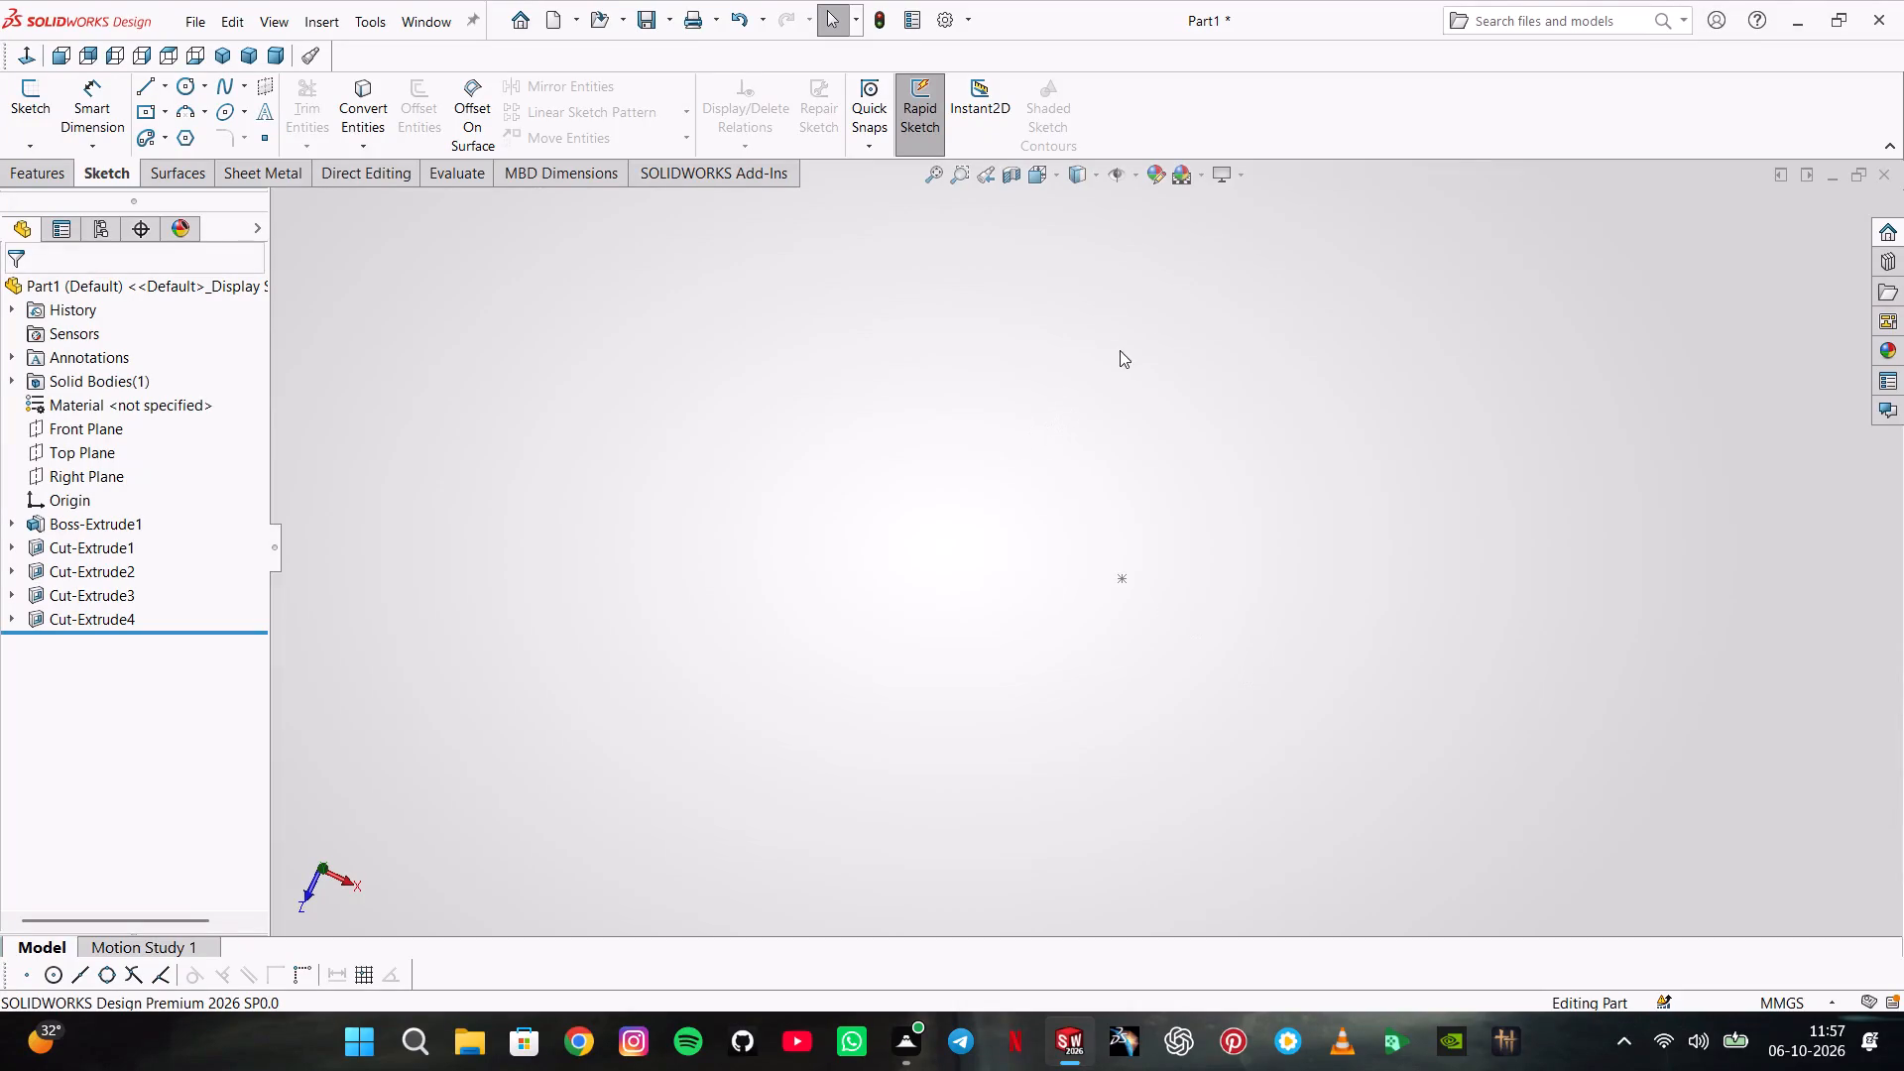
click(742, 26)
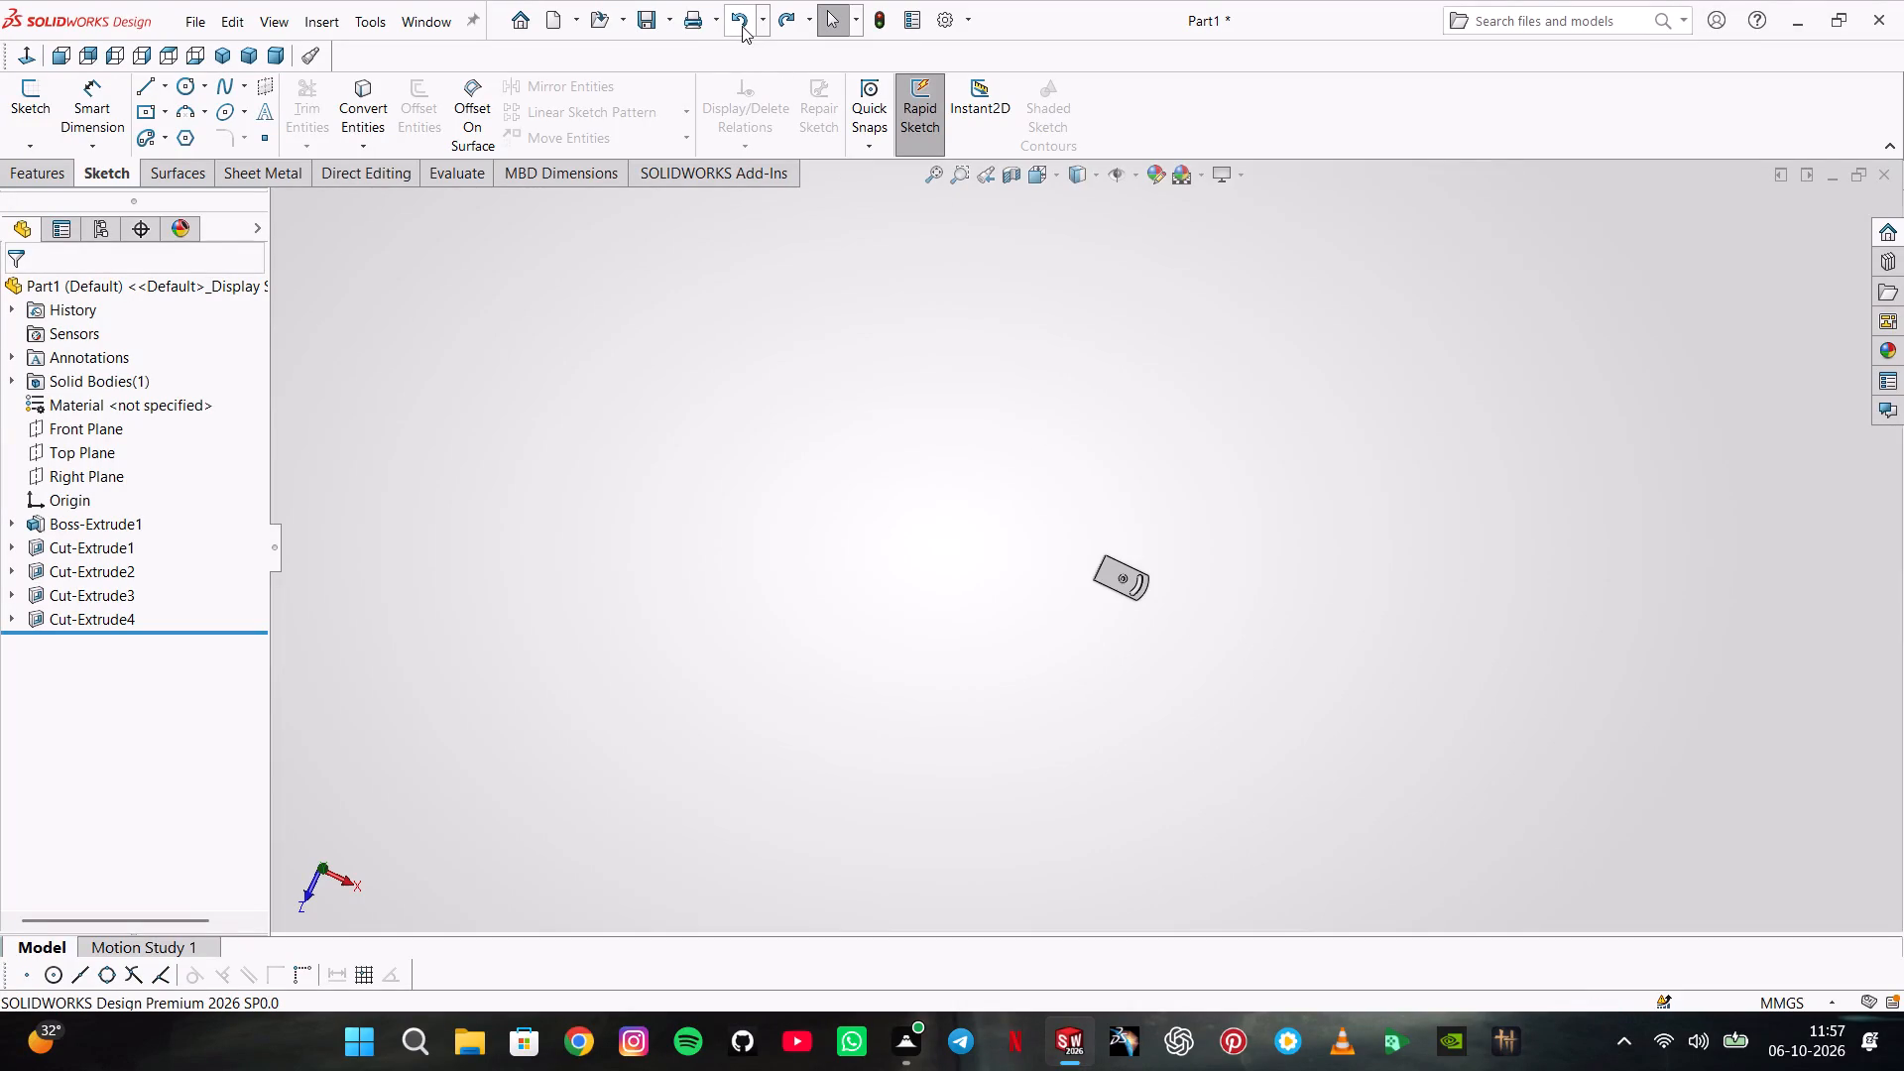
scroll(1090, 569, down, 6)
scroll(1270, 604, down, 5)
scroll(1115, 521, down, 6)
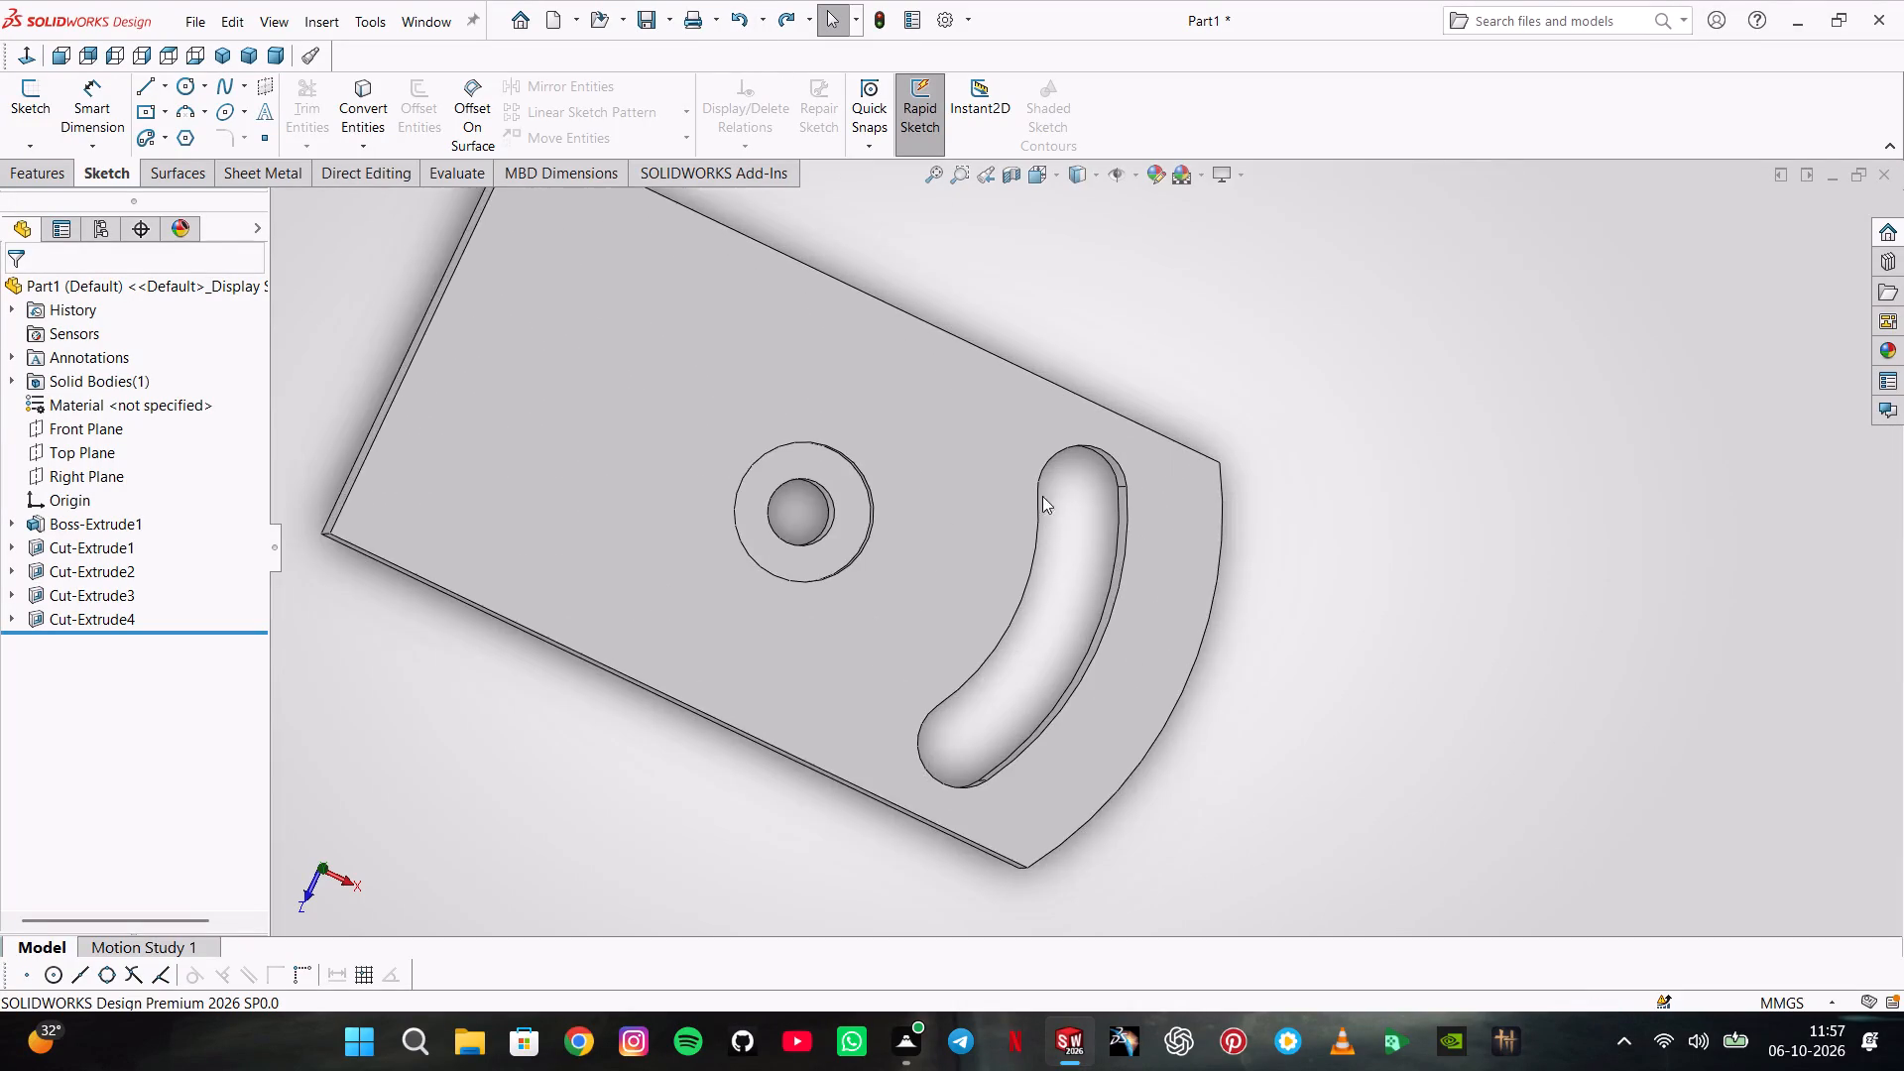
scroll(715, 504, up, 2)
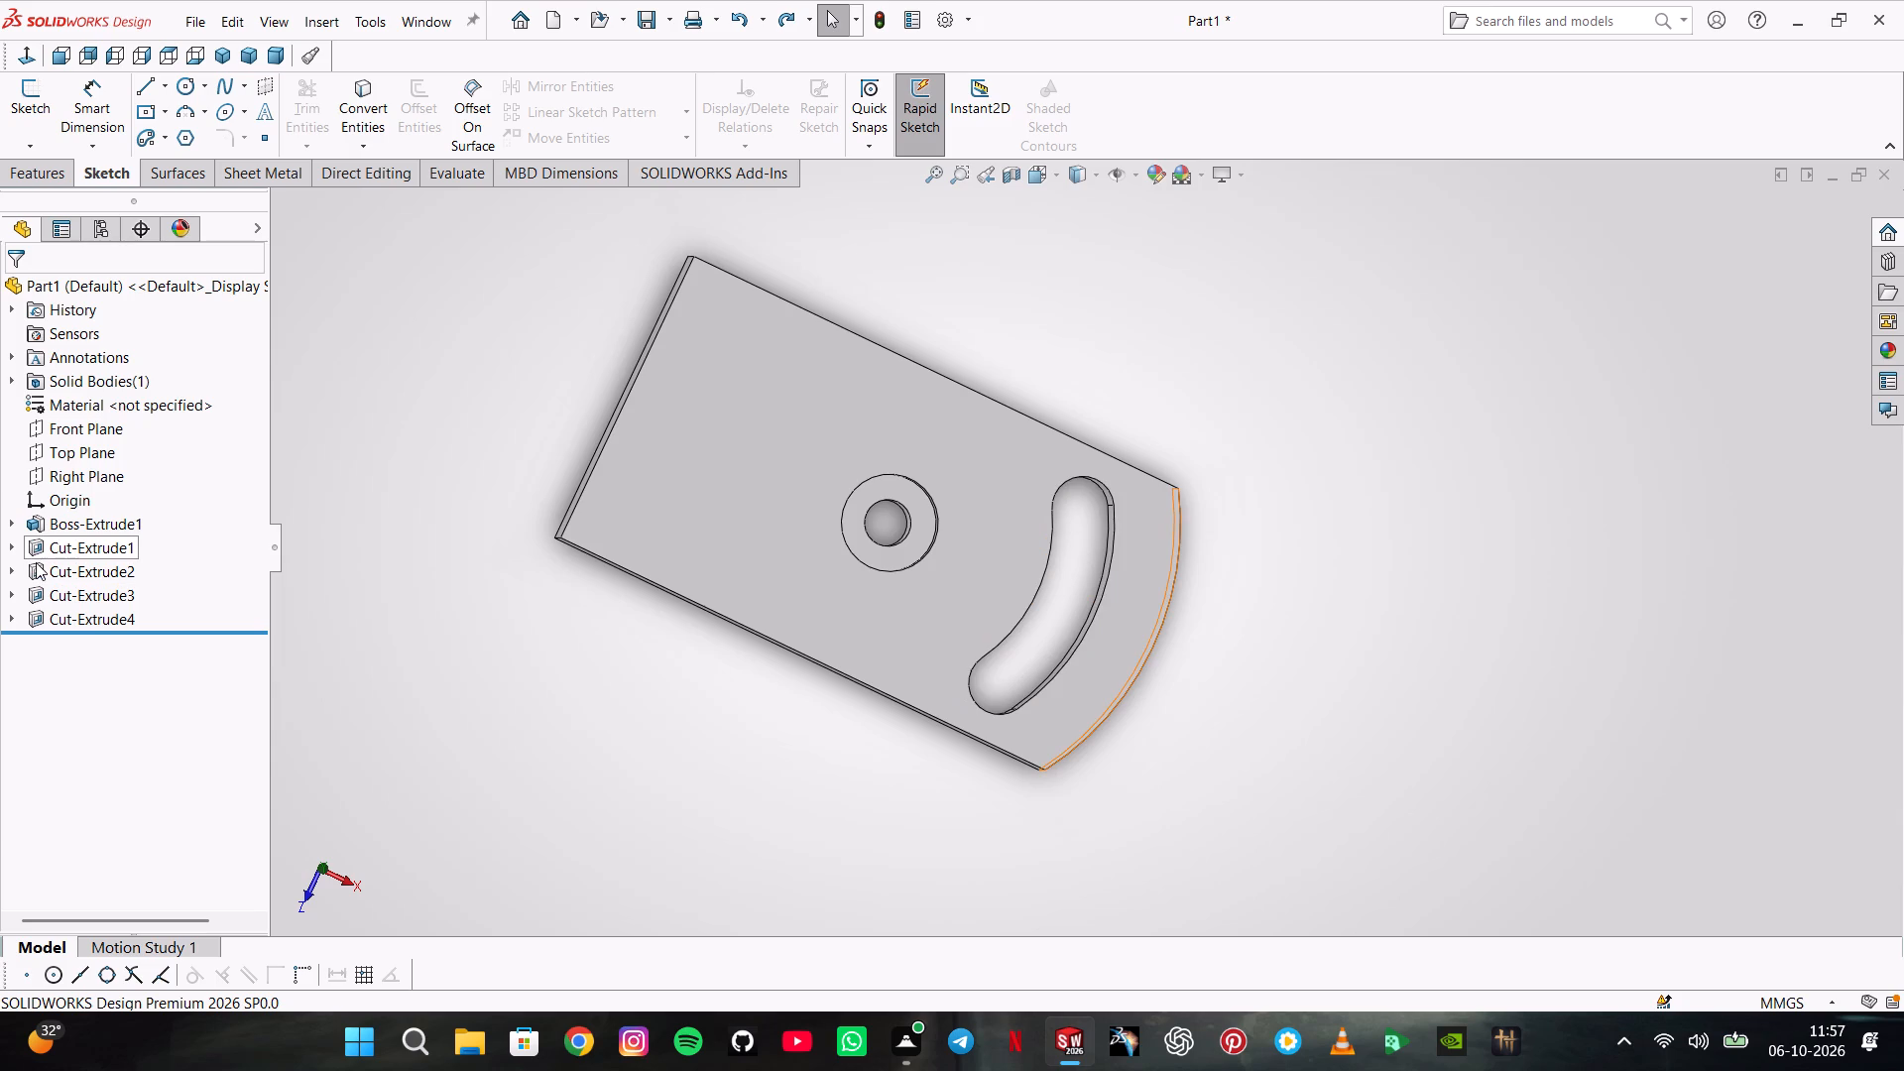
Edit the arc slot's sketch and delete the 25 mm dimension between its end centre and centreline midpoint.
click(56, 565)
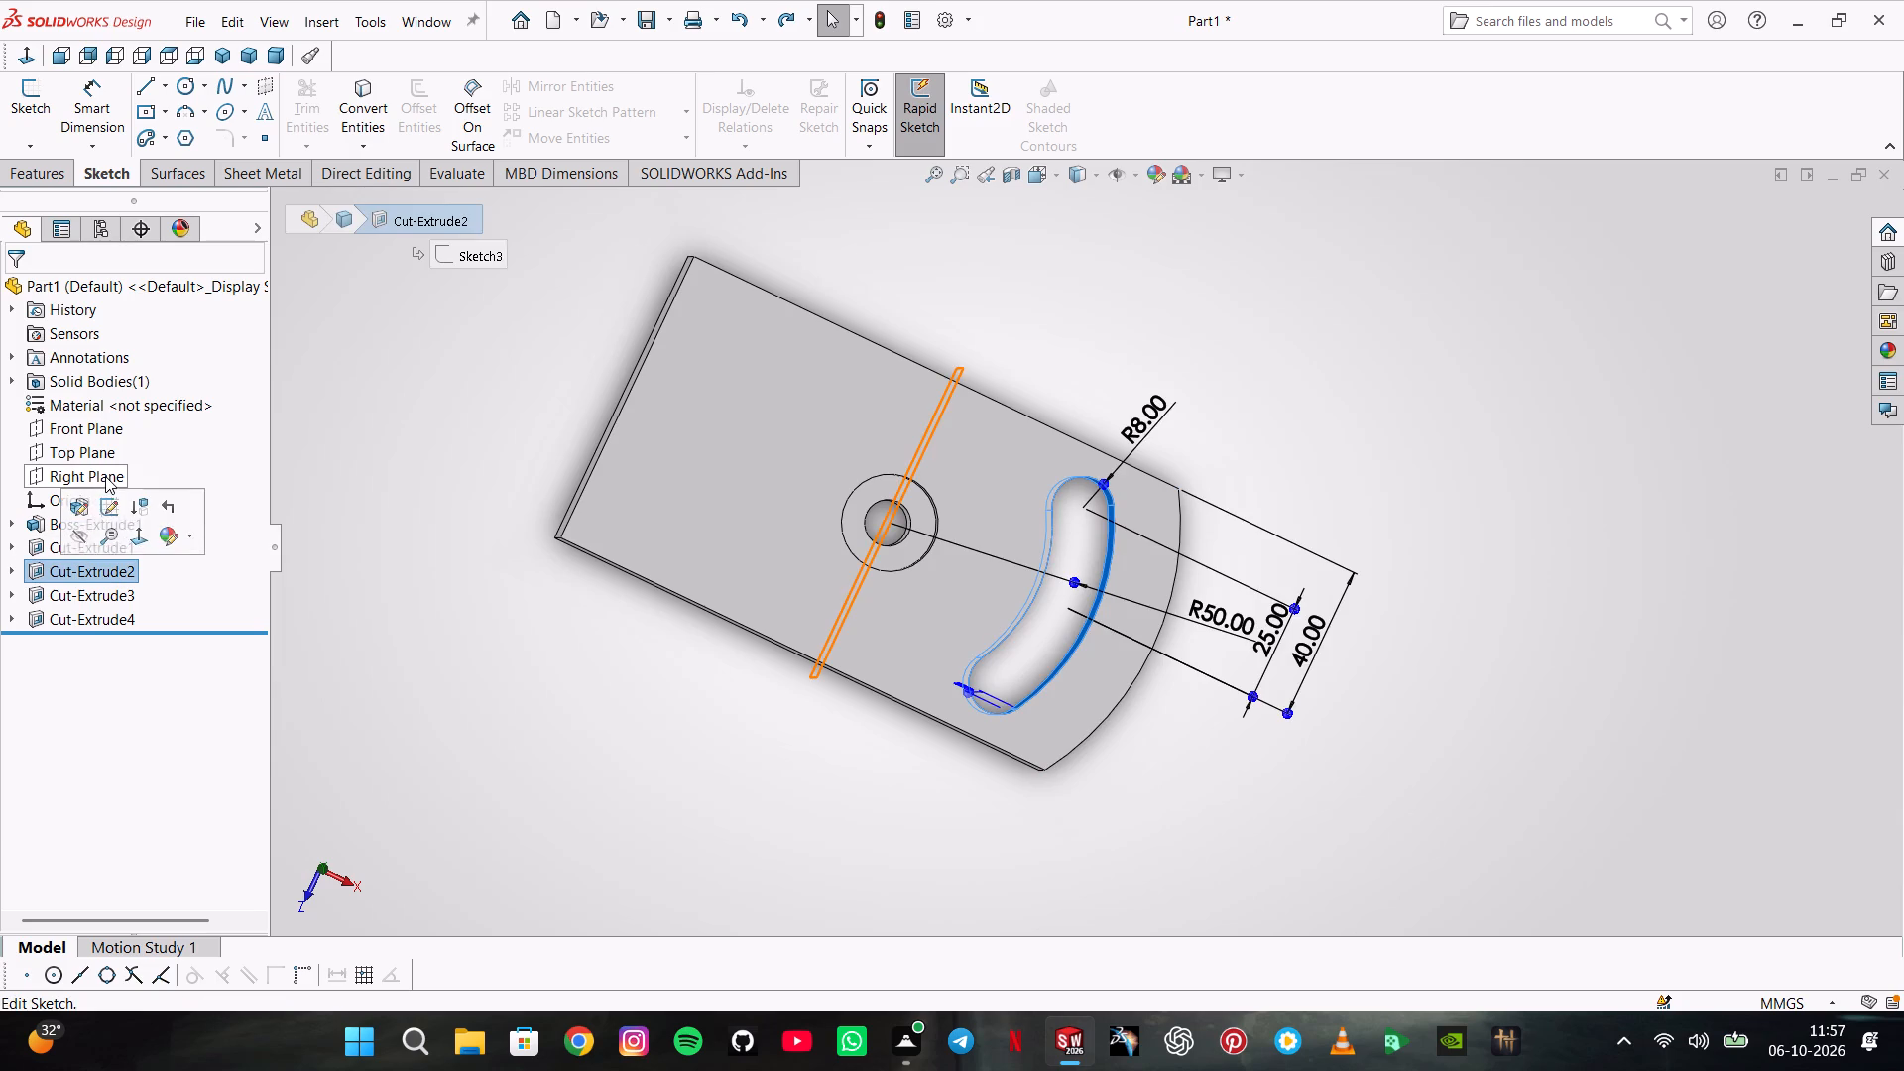
click(112, 500)
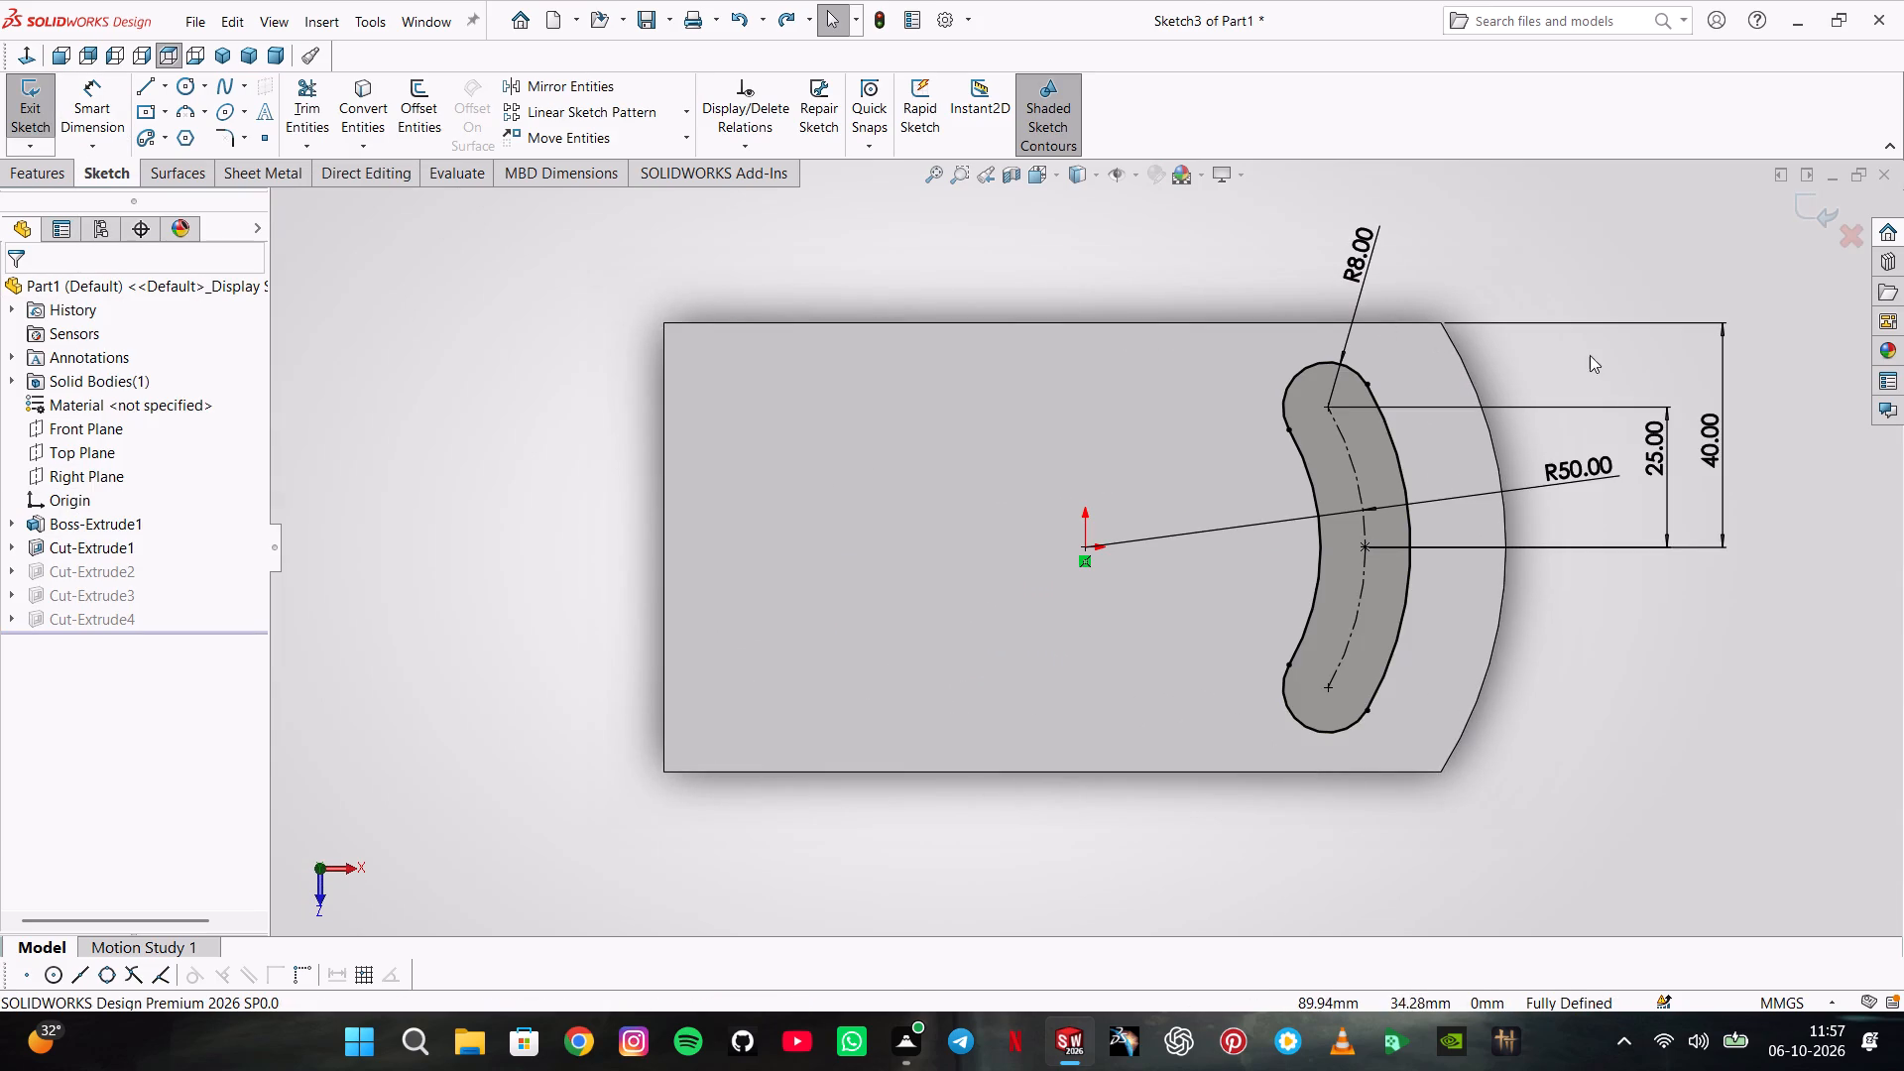
click(1641, 413)
key(Delete)
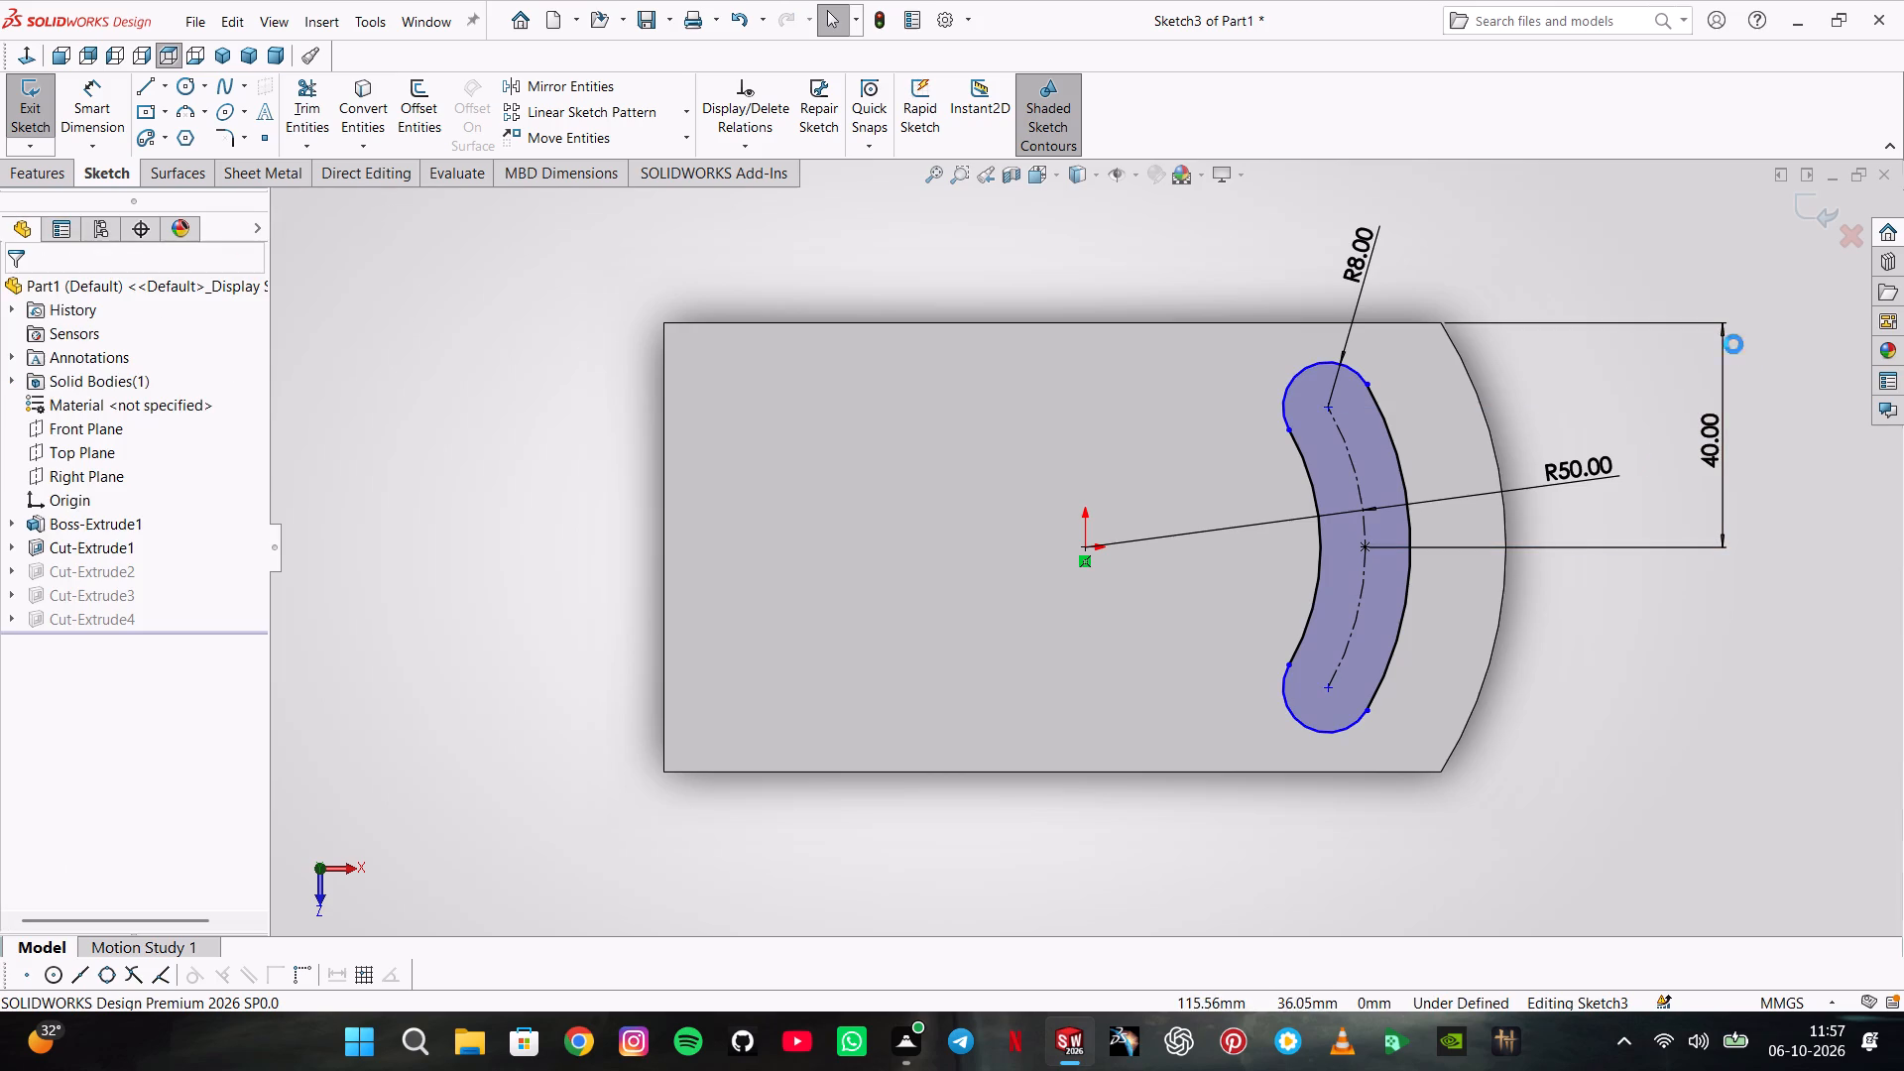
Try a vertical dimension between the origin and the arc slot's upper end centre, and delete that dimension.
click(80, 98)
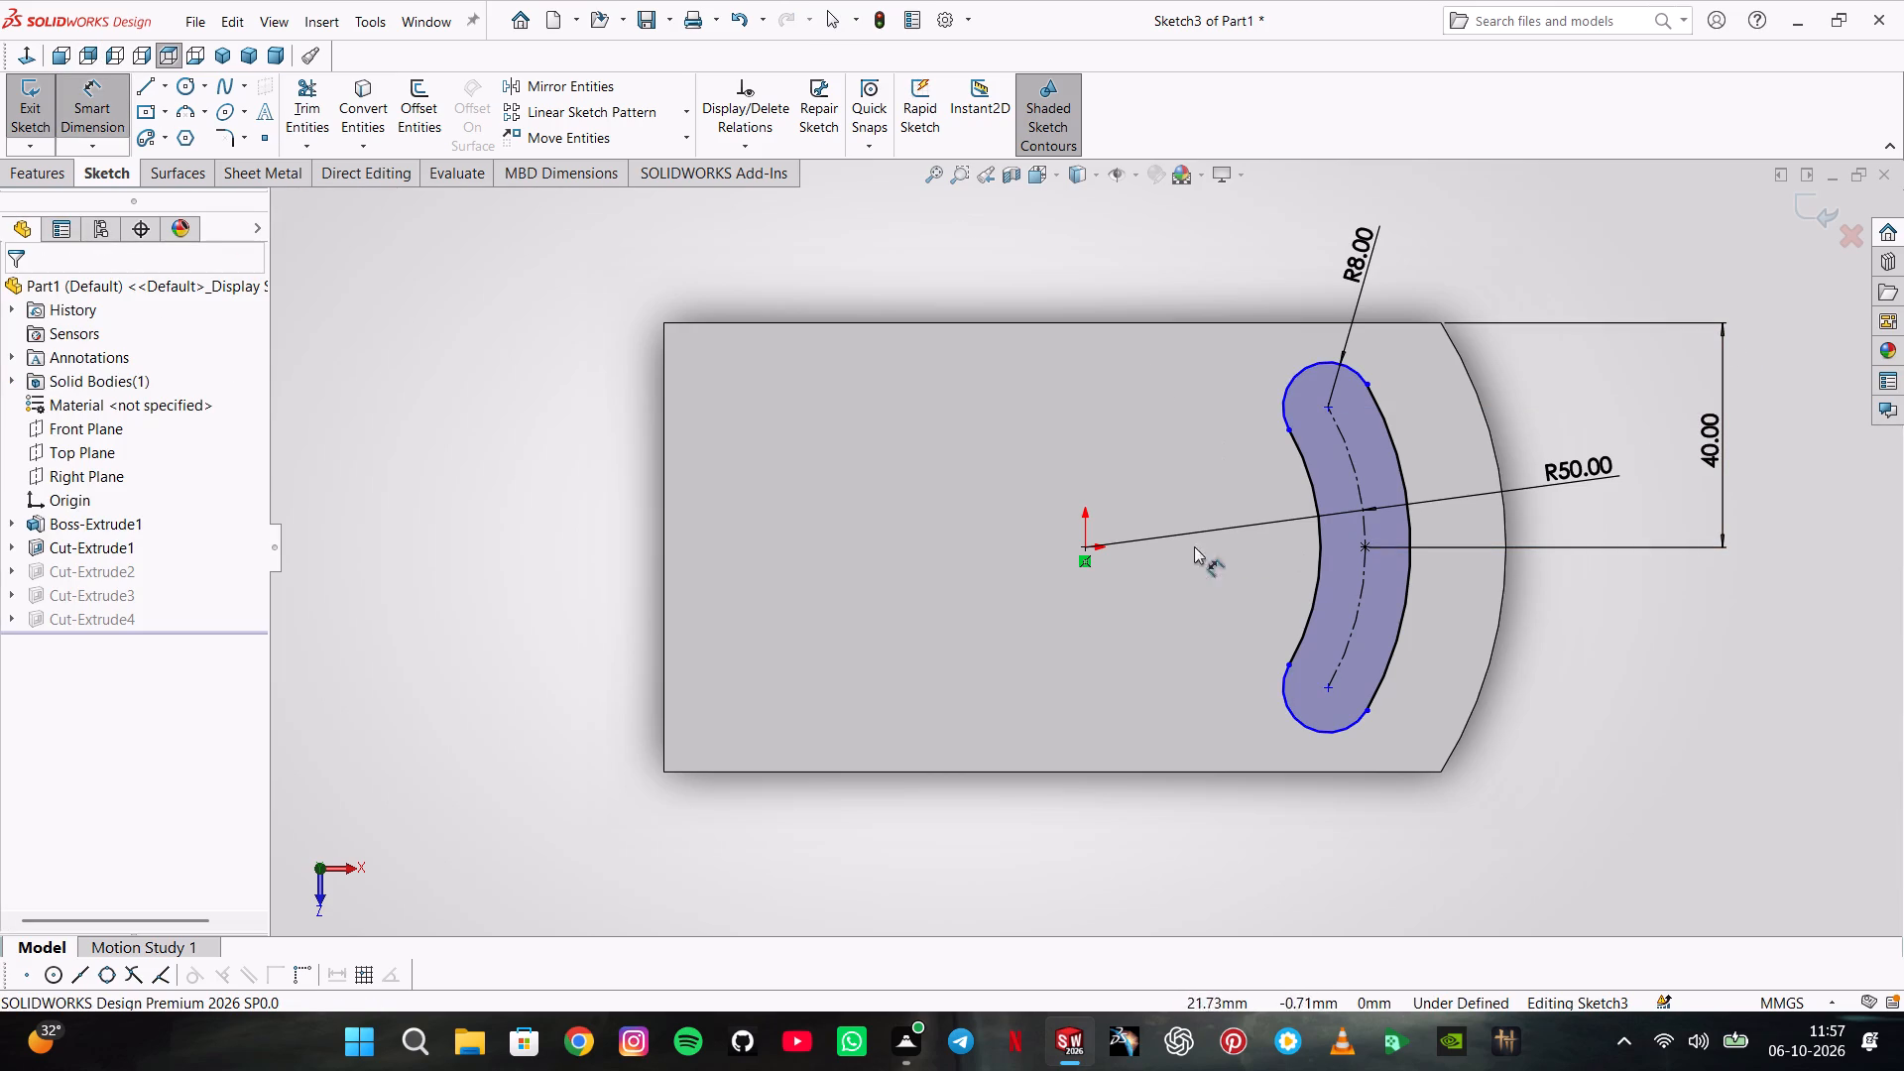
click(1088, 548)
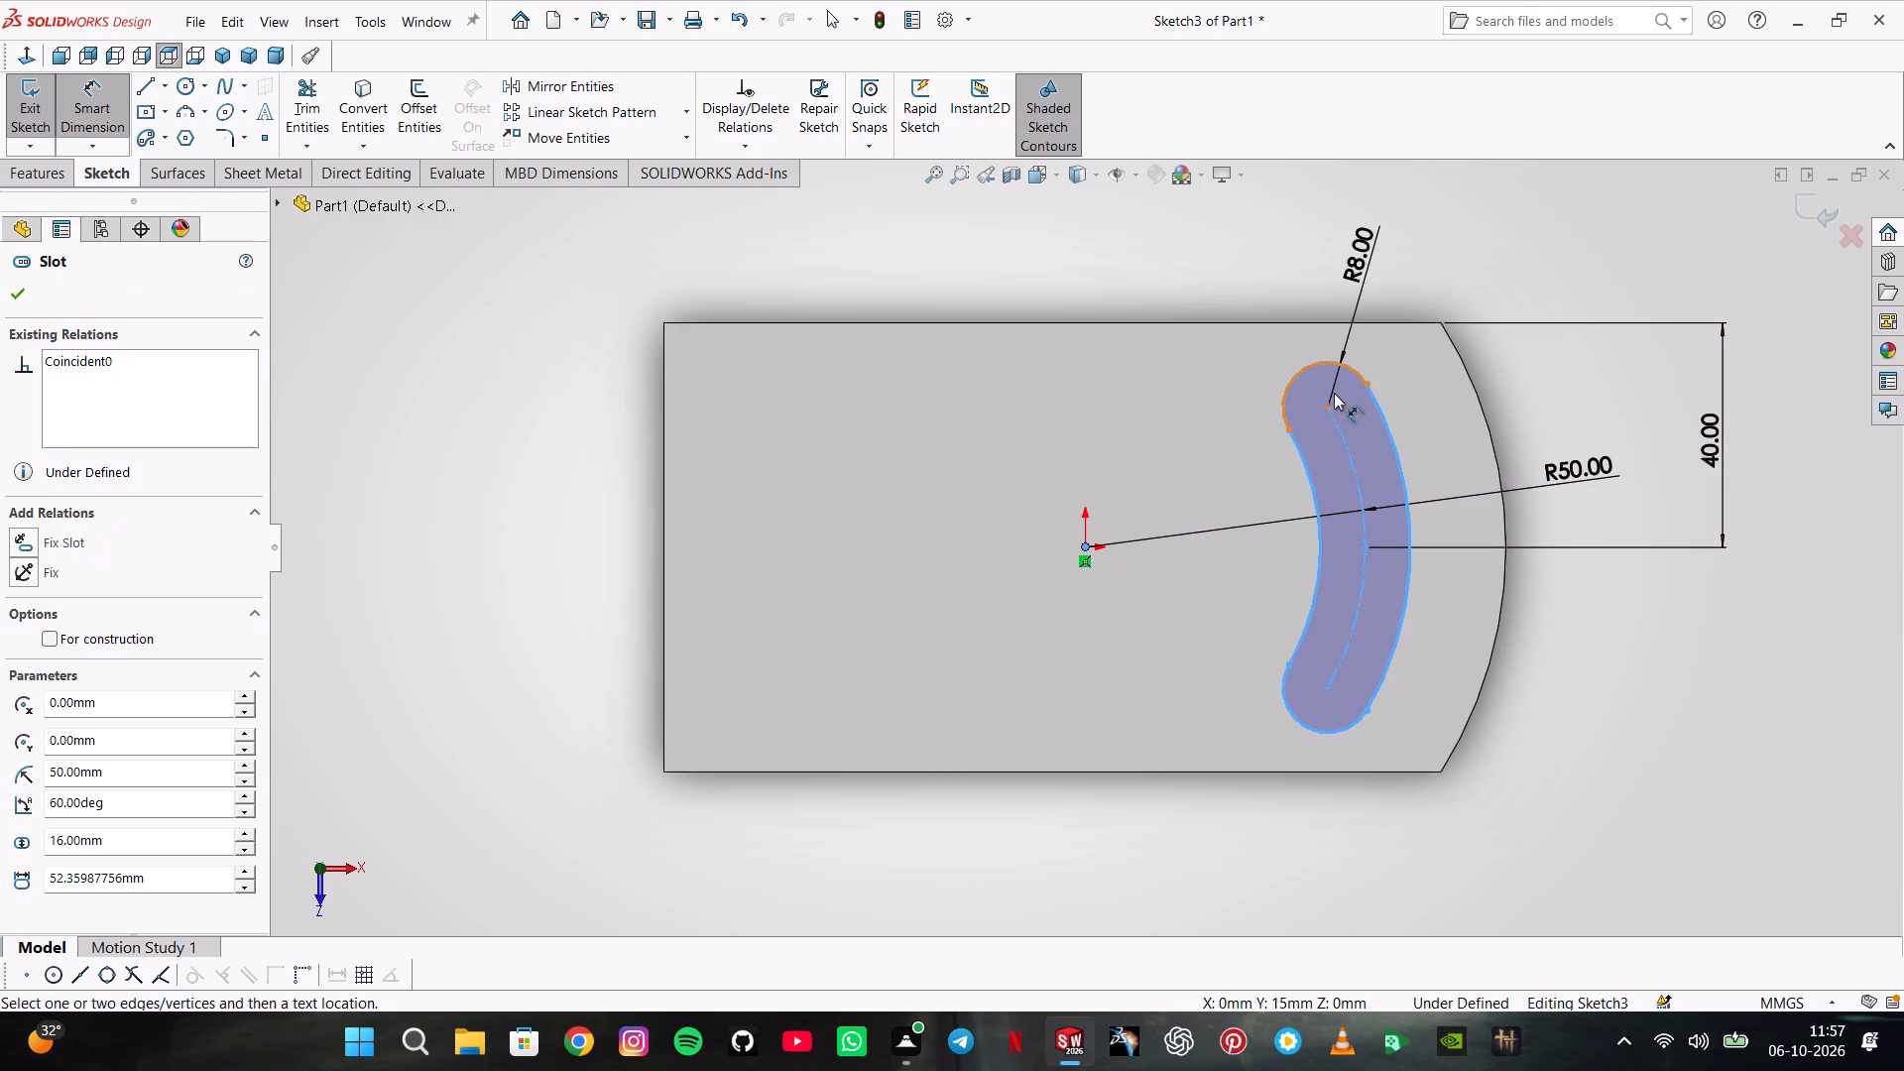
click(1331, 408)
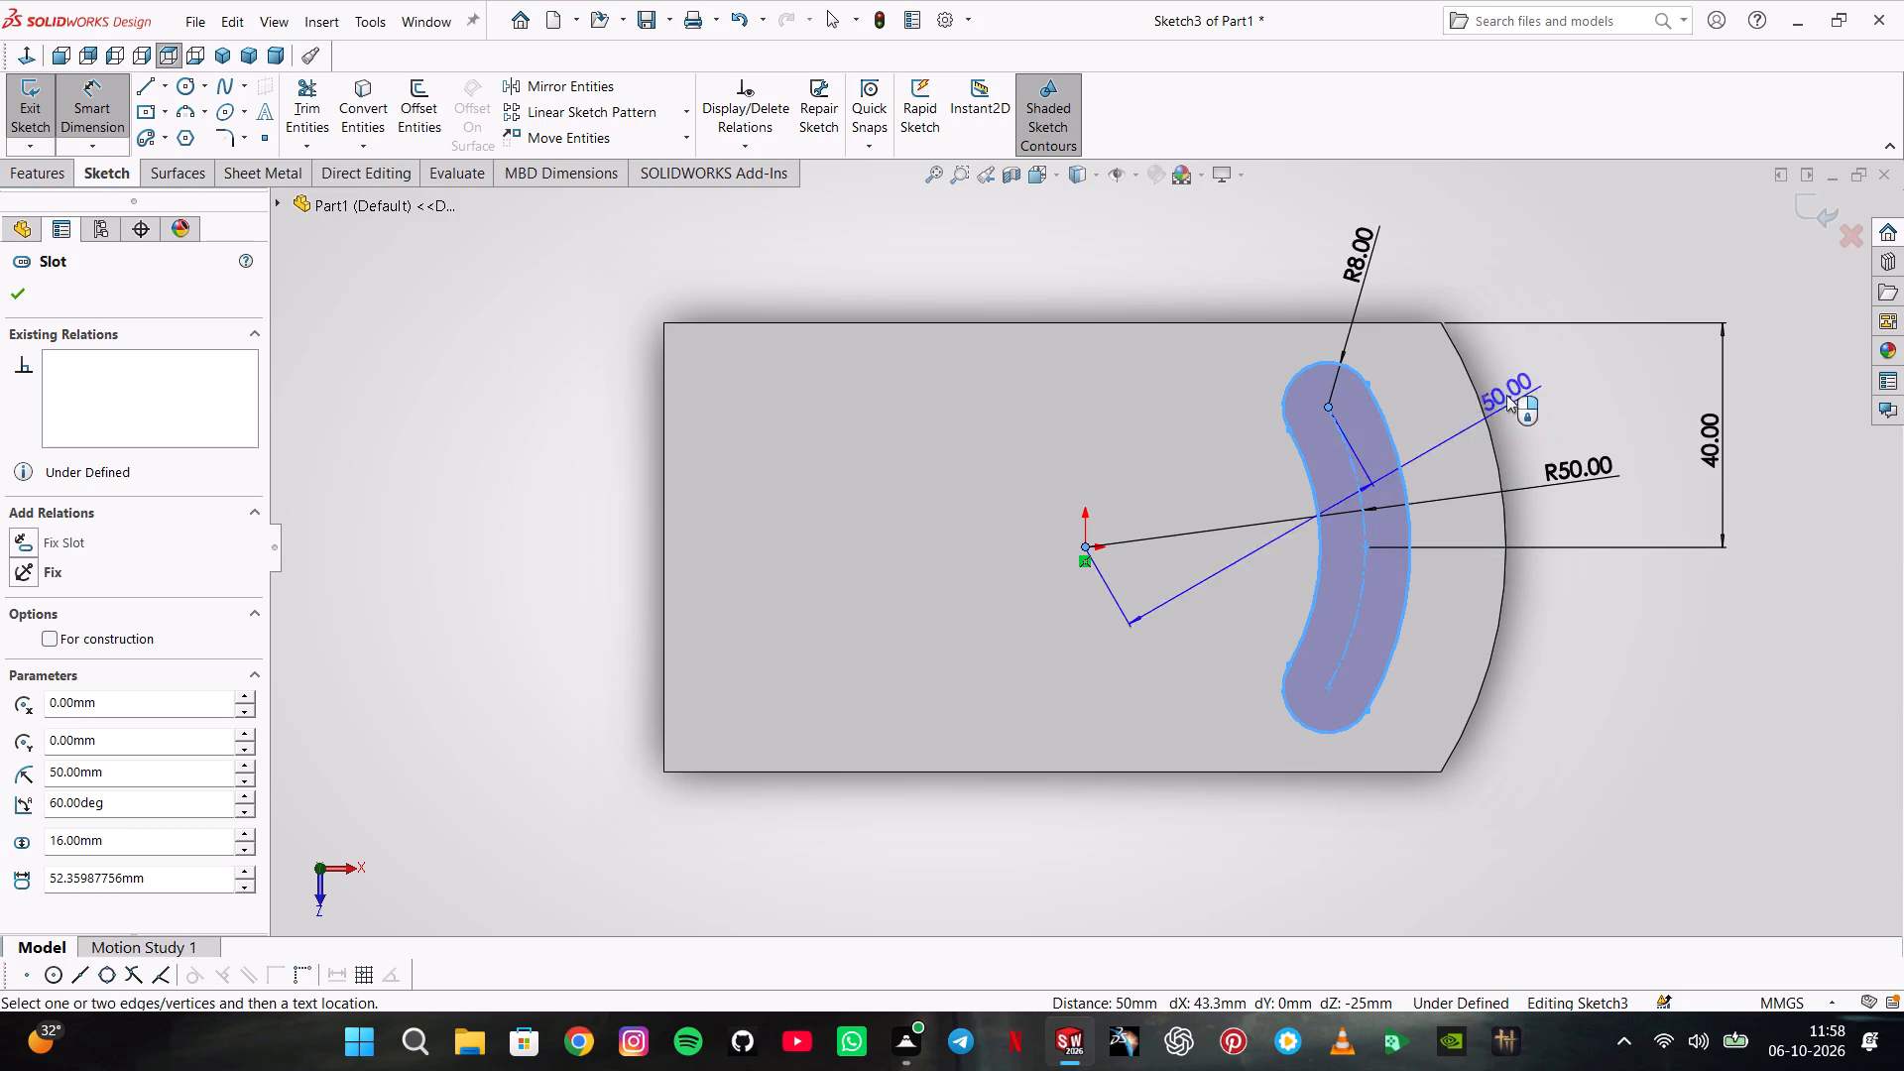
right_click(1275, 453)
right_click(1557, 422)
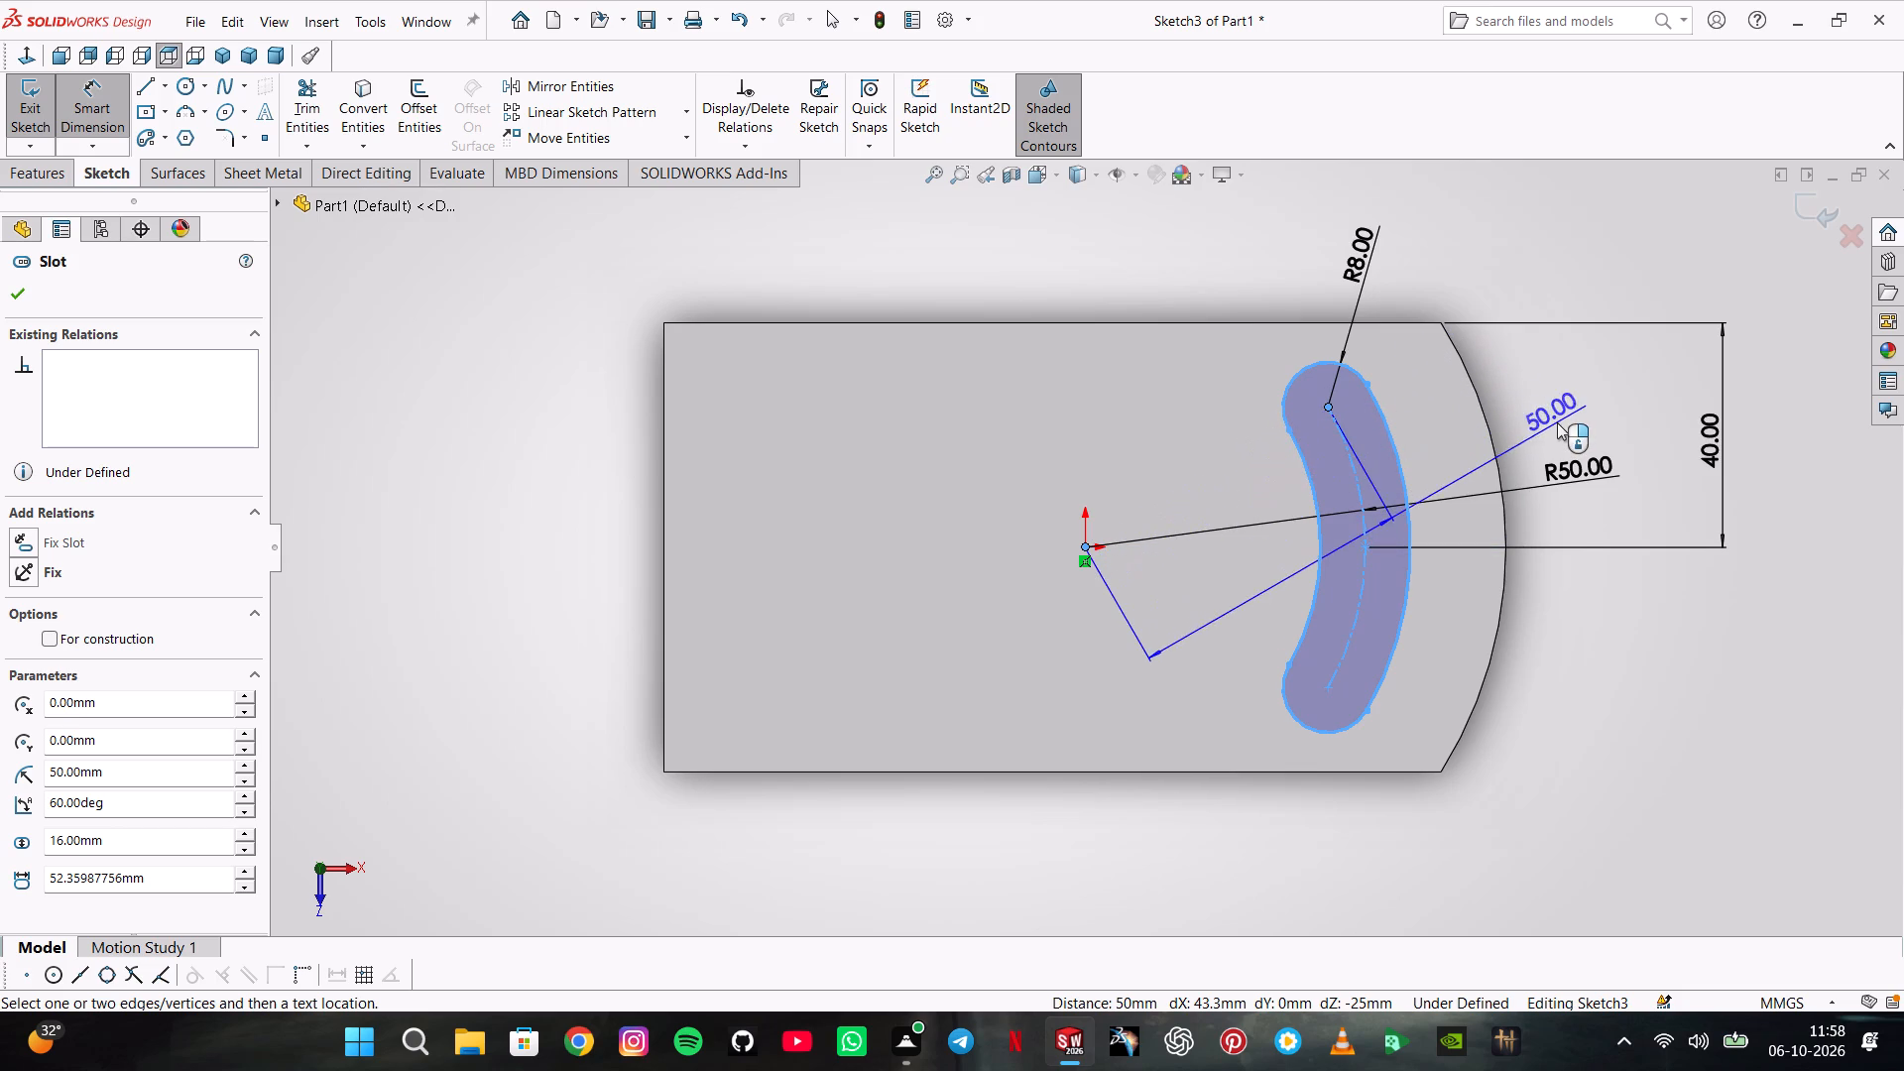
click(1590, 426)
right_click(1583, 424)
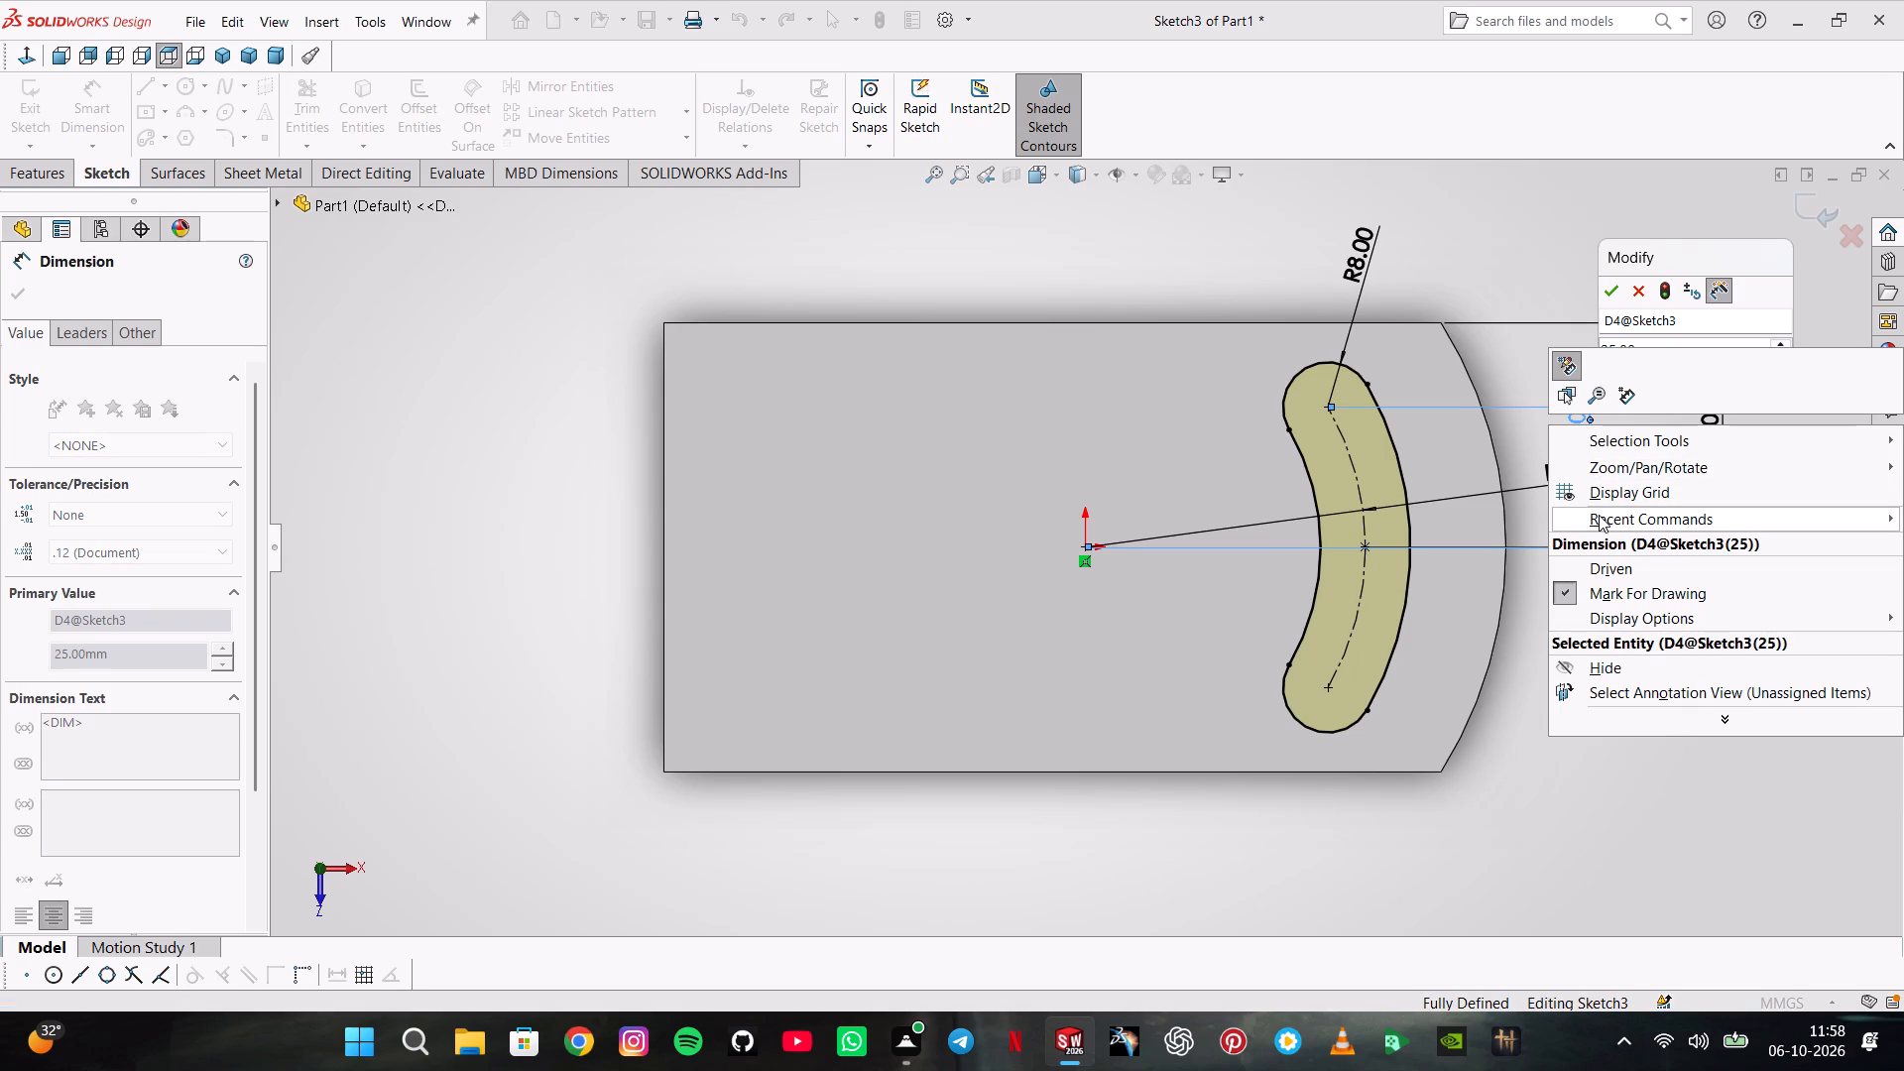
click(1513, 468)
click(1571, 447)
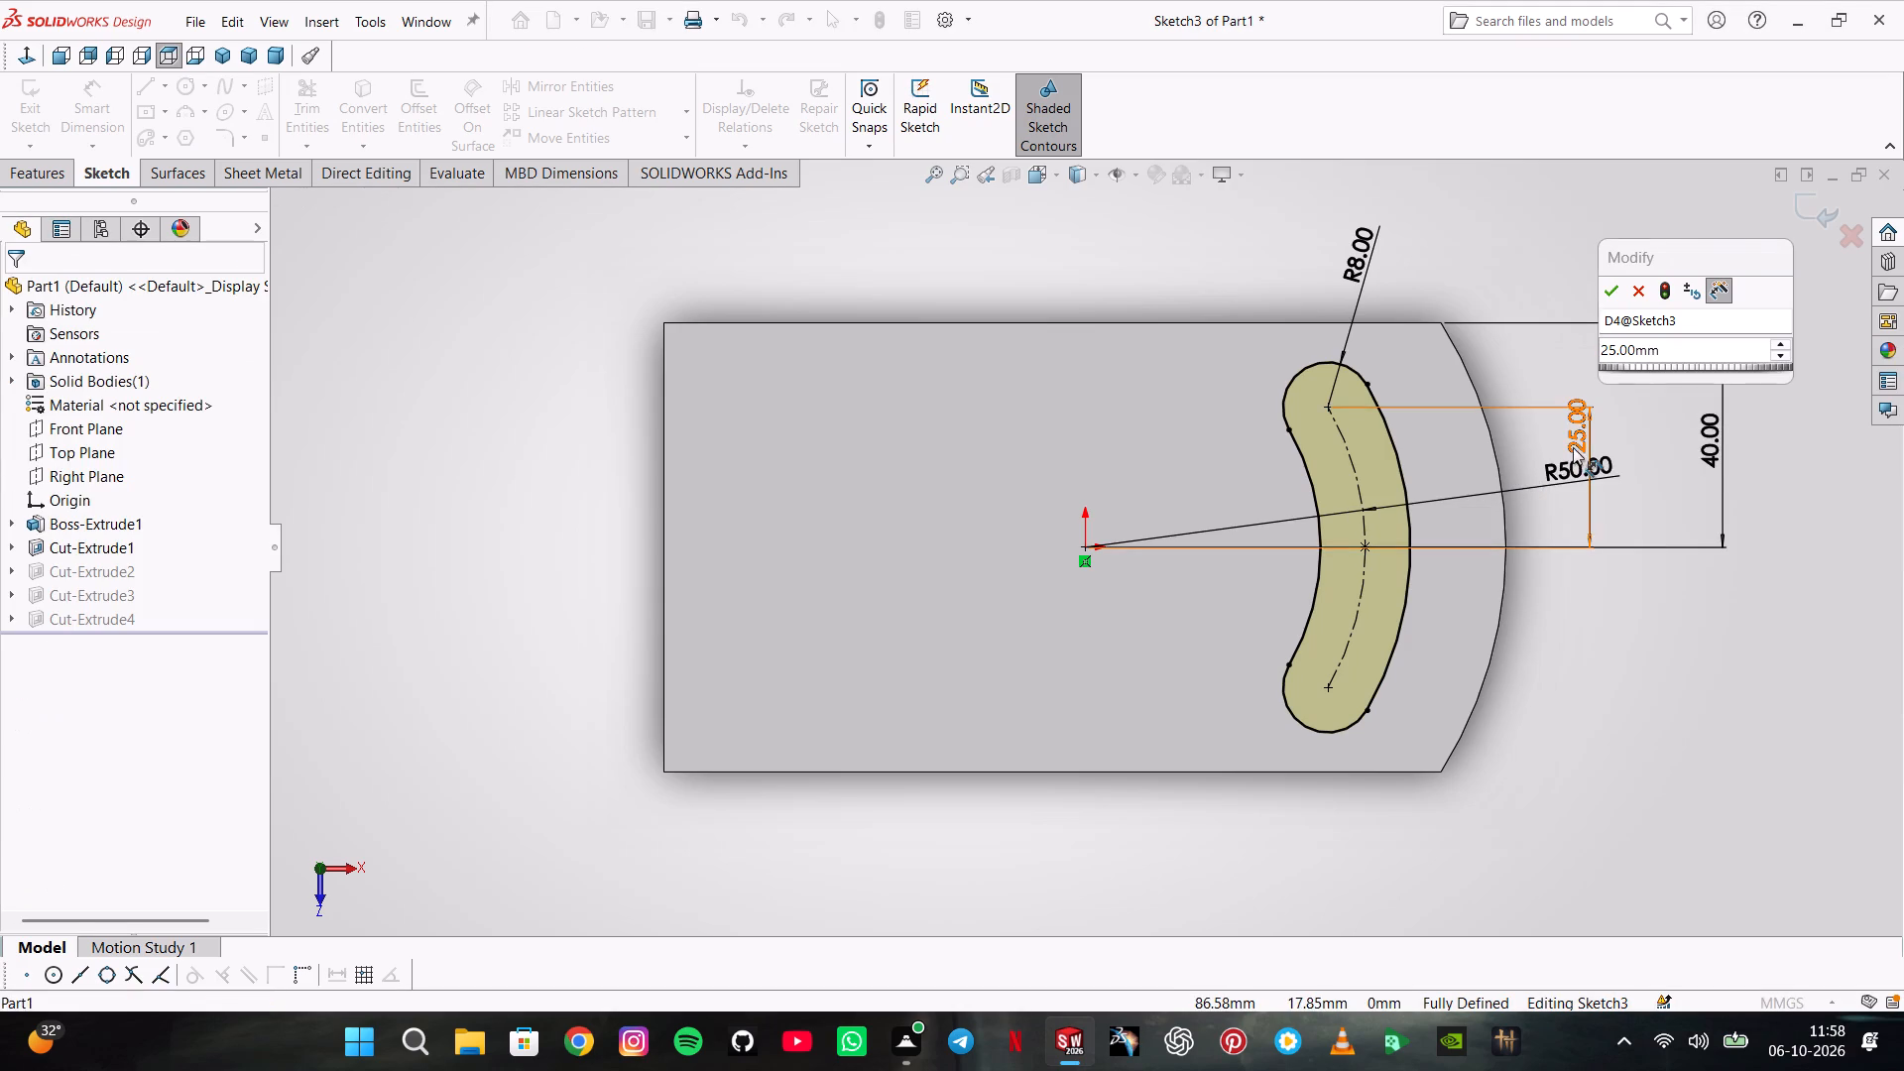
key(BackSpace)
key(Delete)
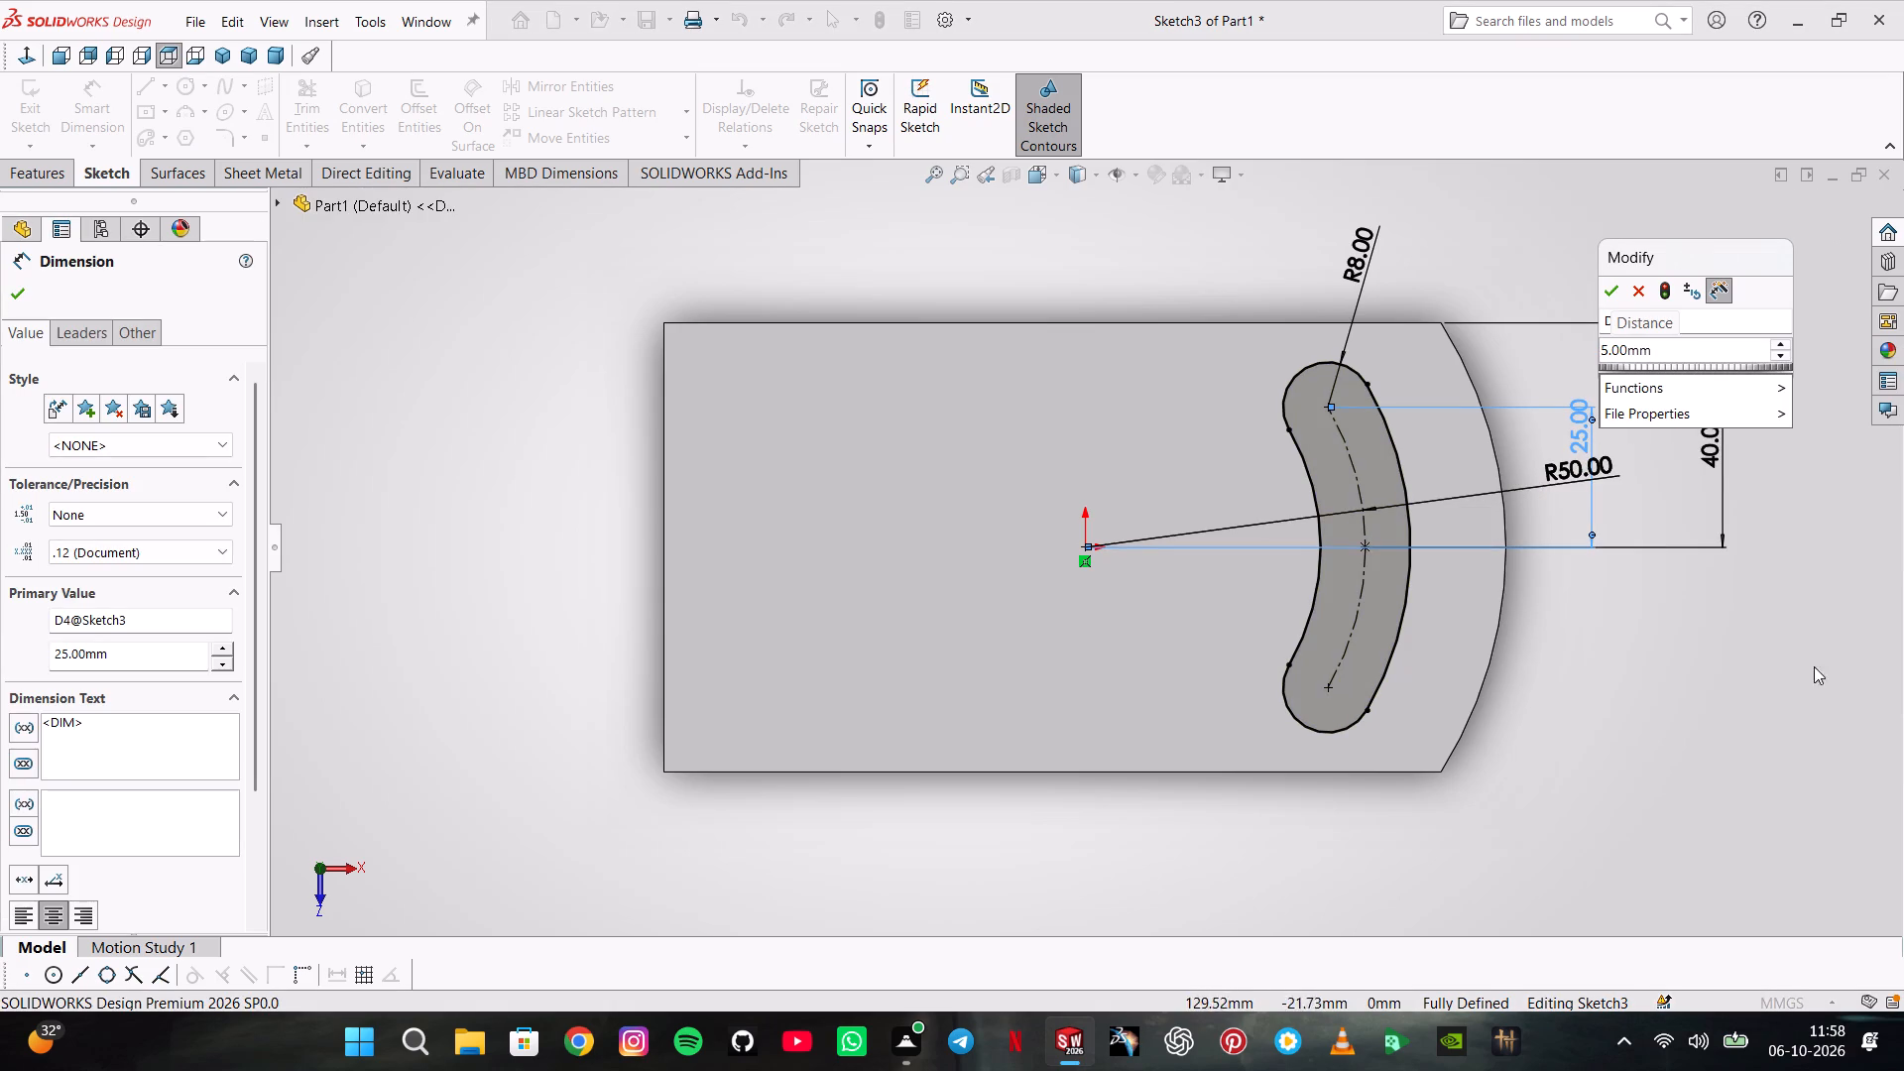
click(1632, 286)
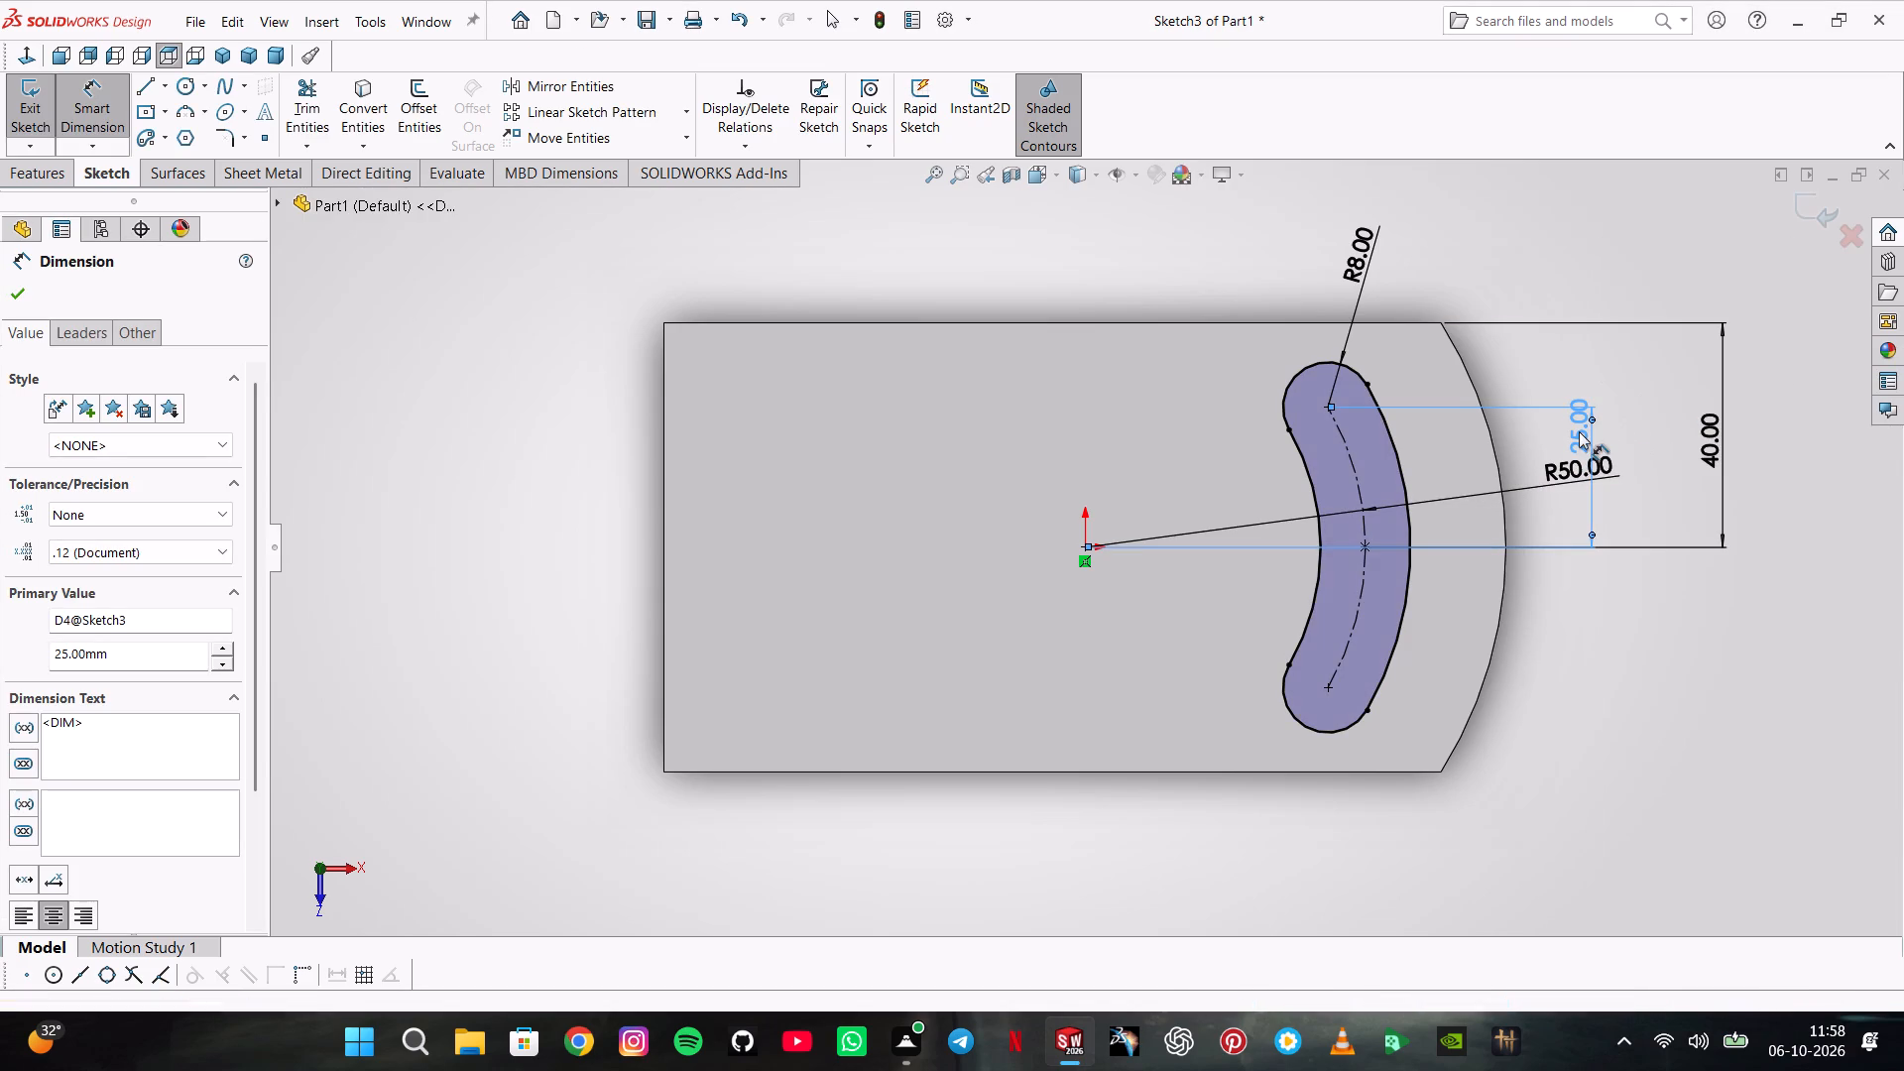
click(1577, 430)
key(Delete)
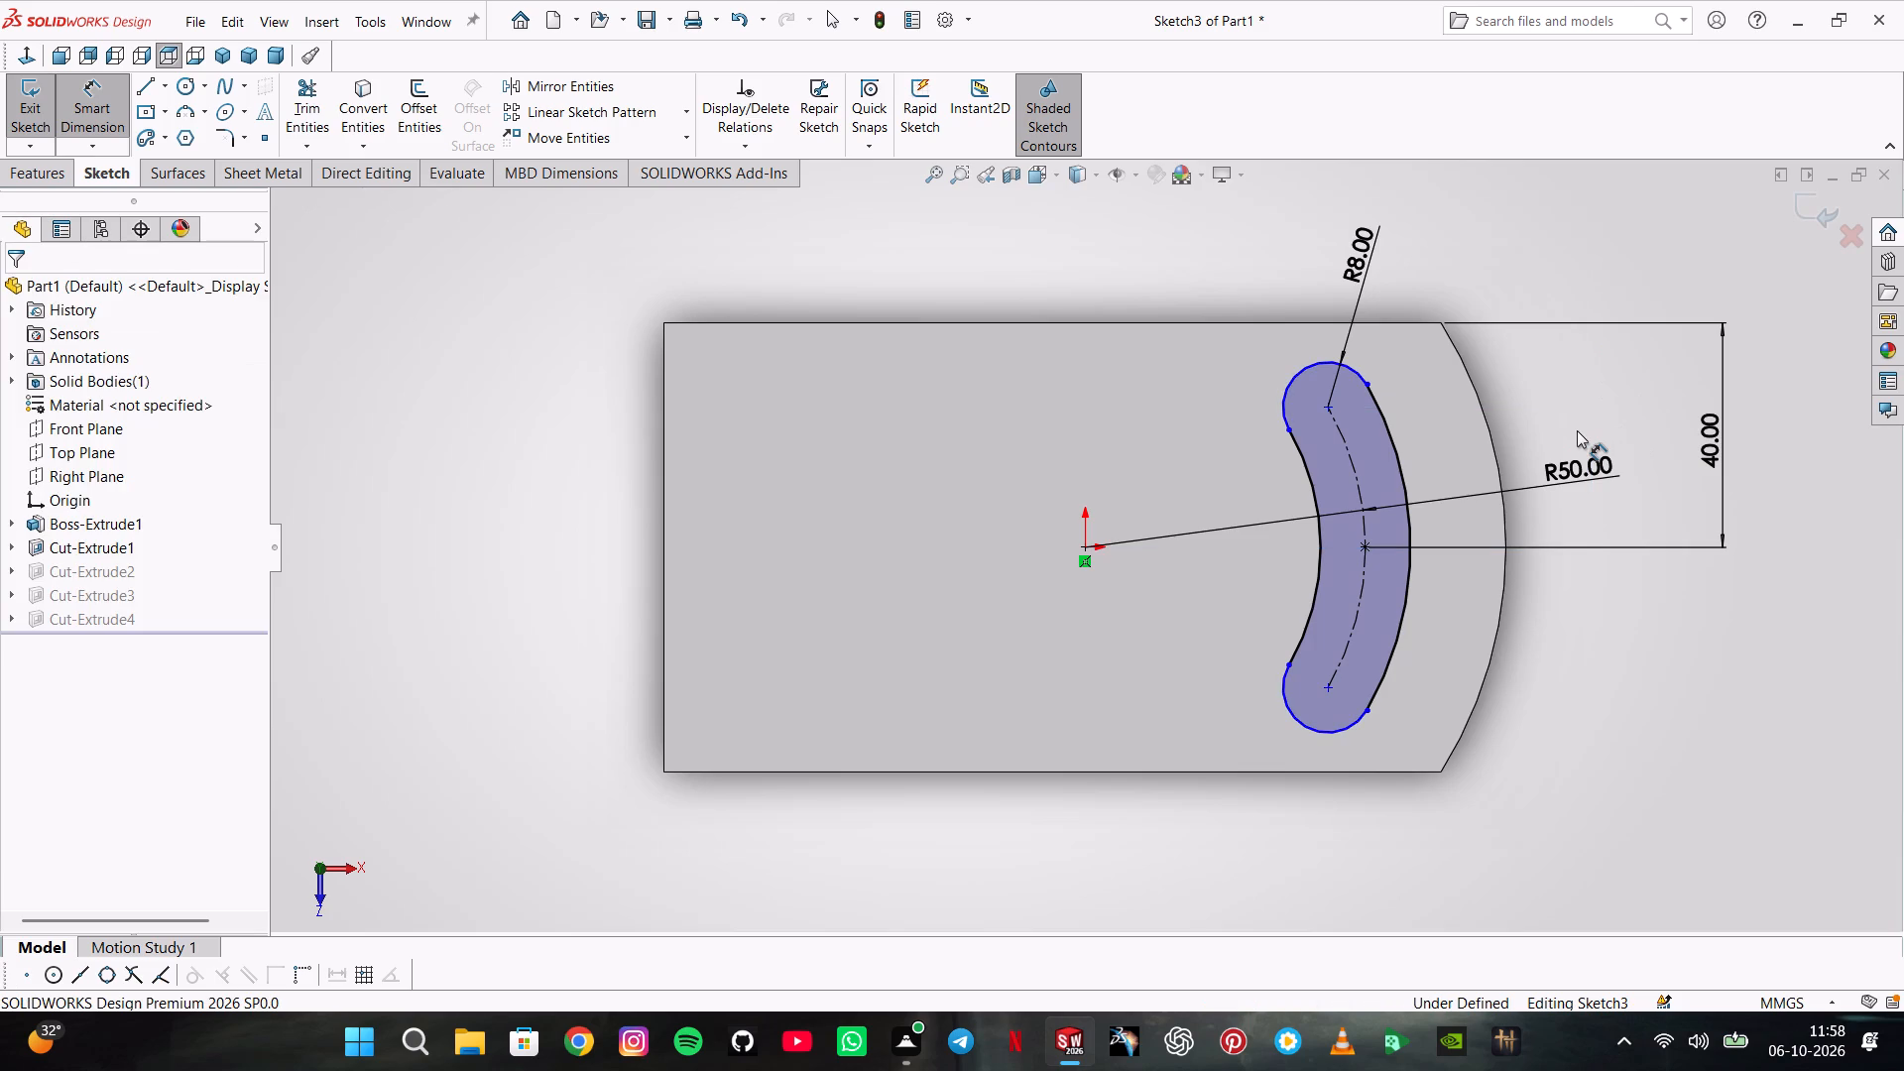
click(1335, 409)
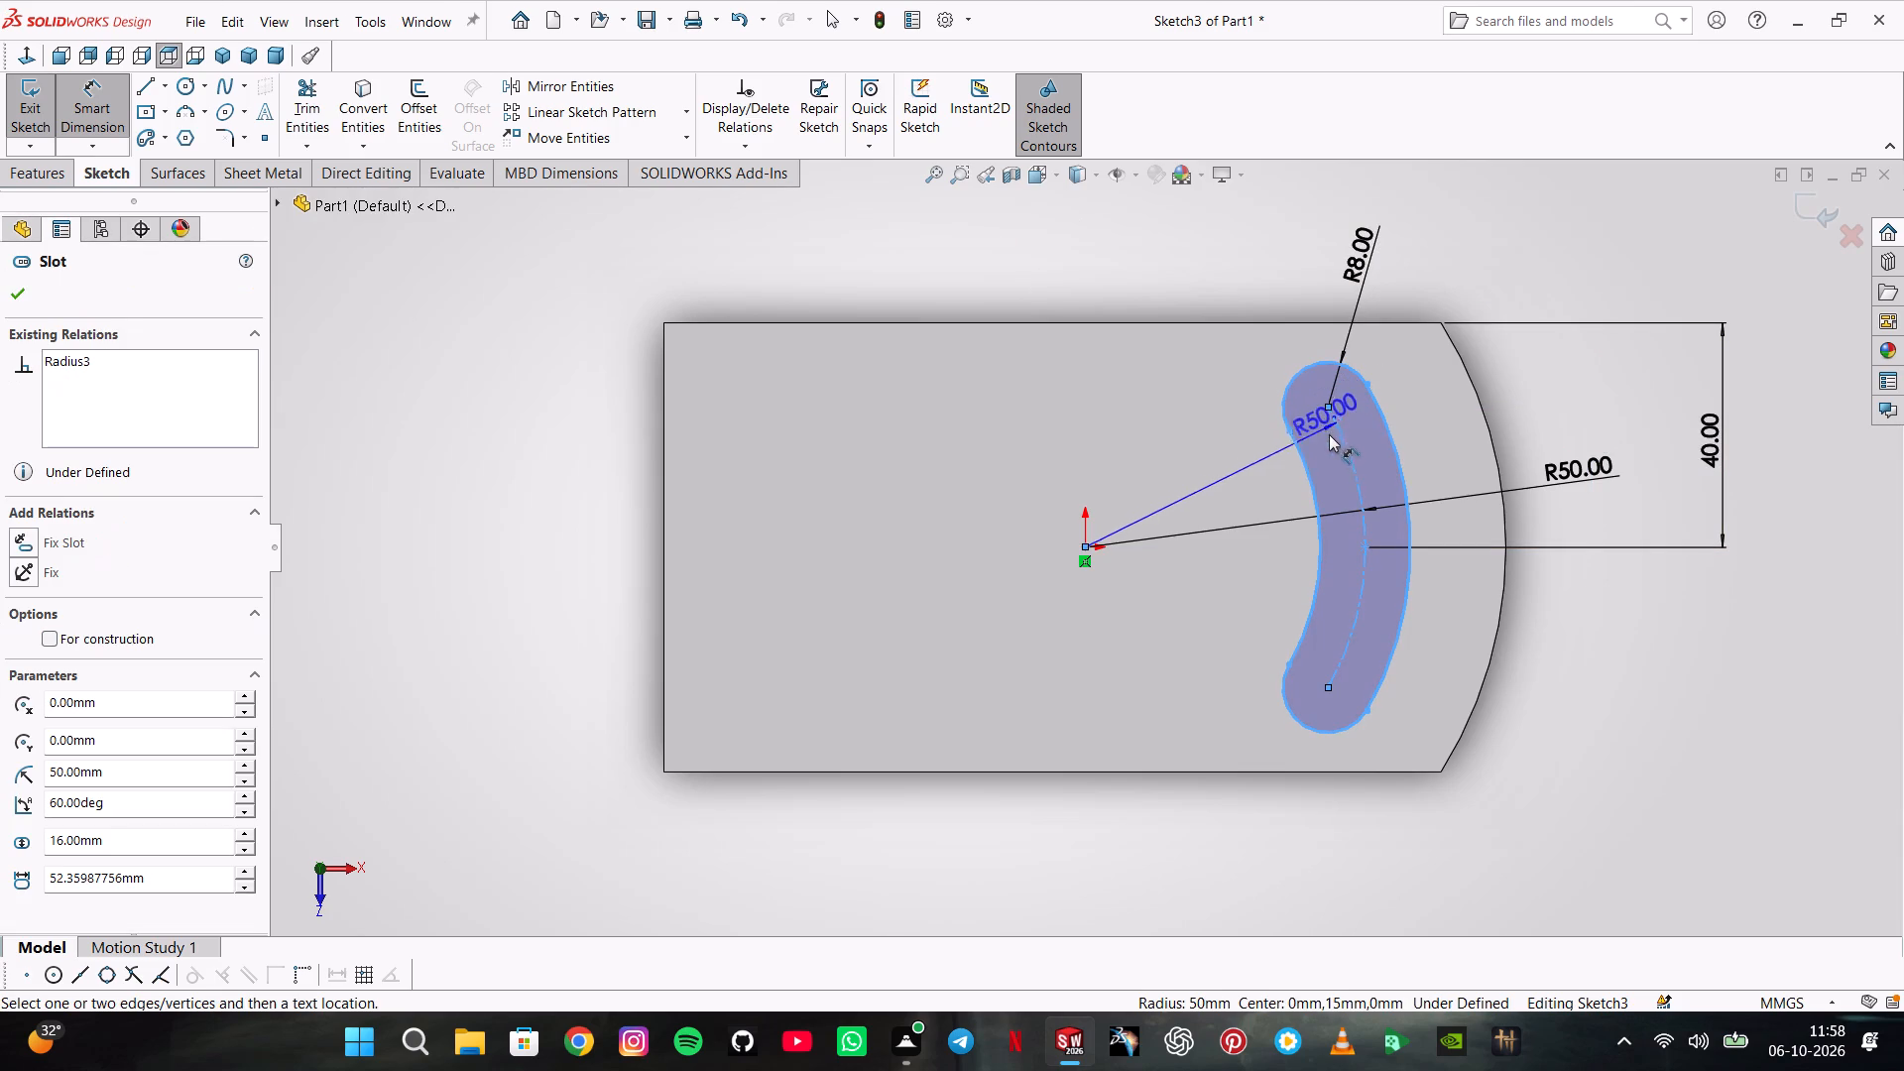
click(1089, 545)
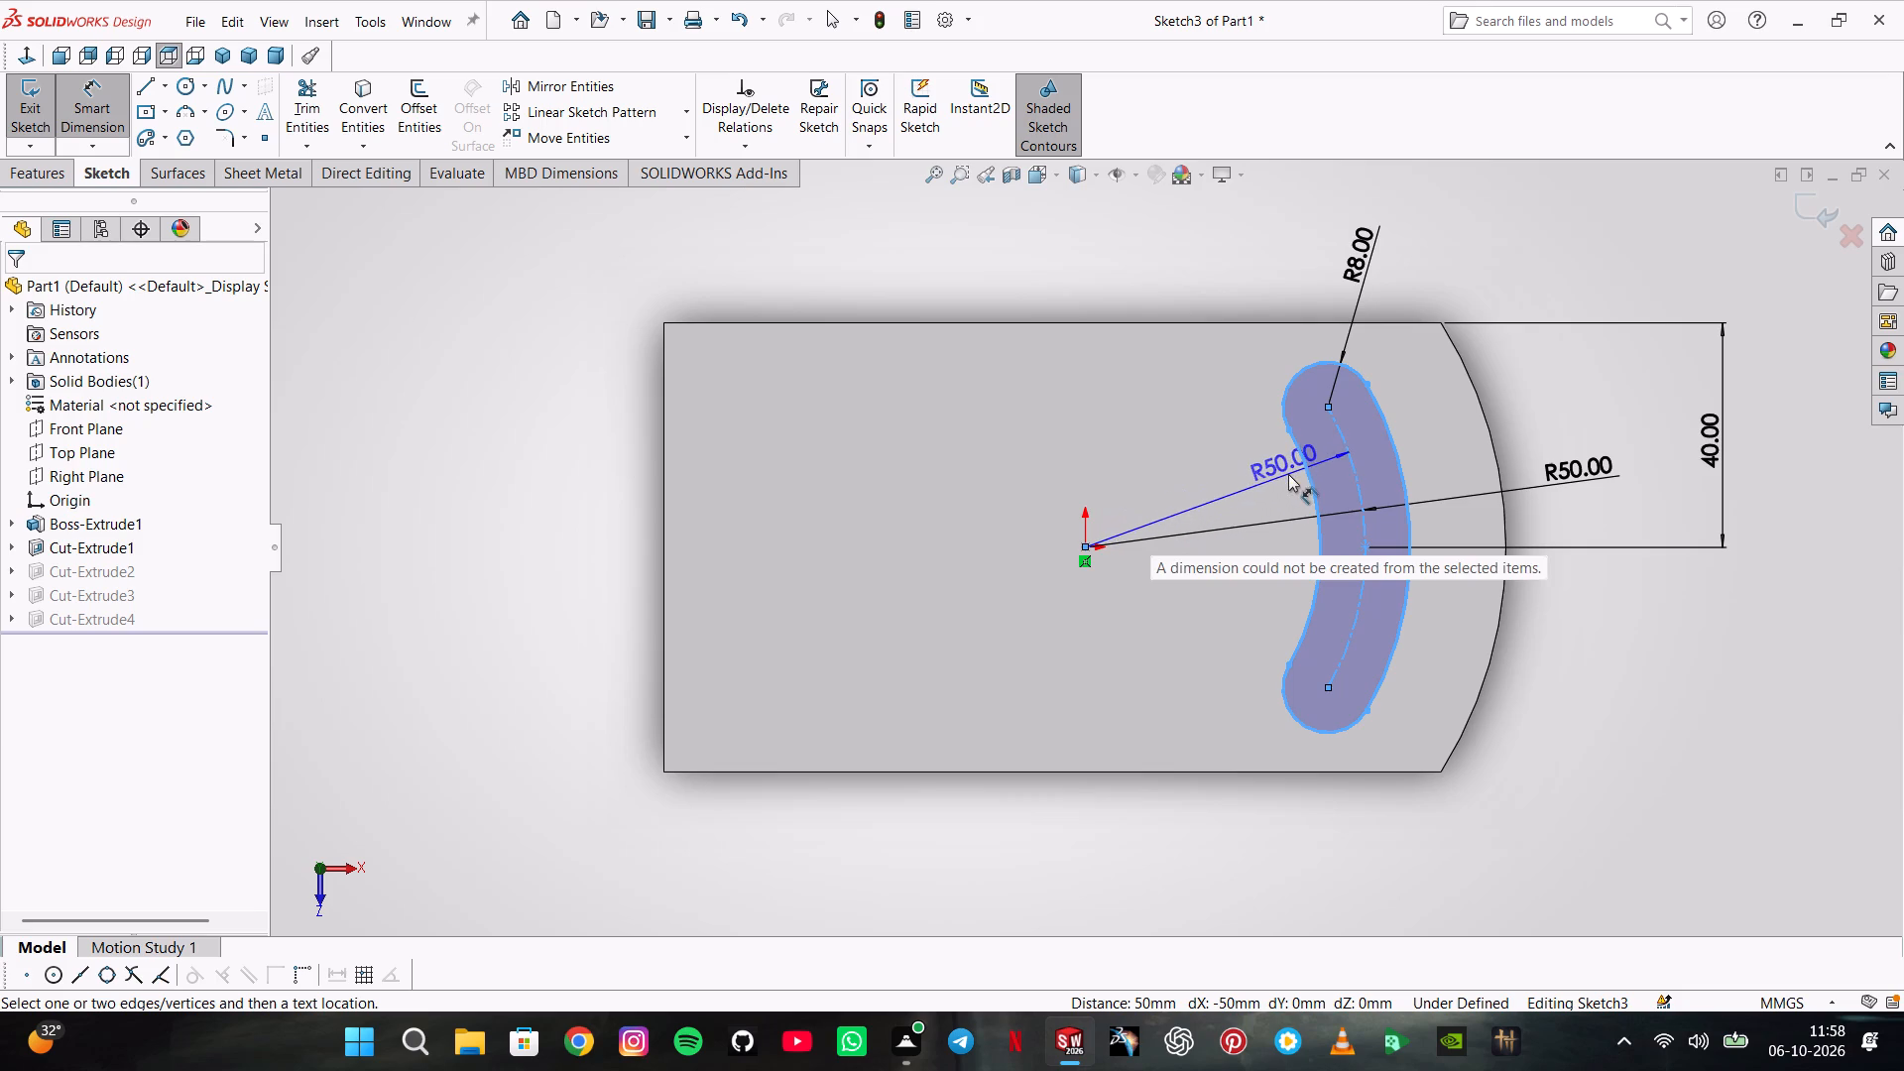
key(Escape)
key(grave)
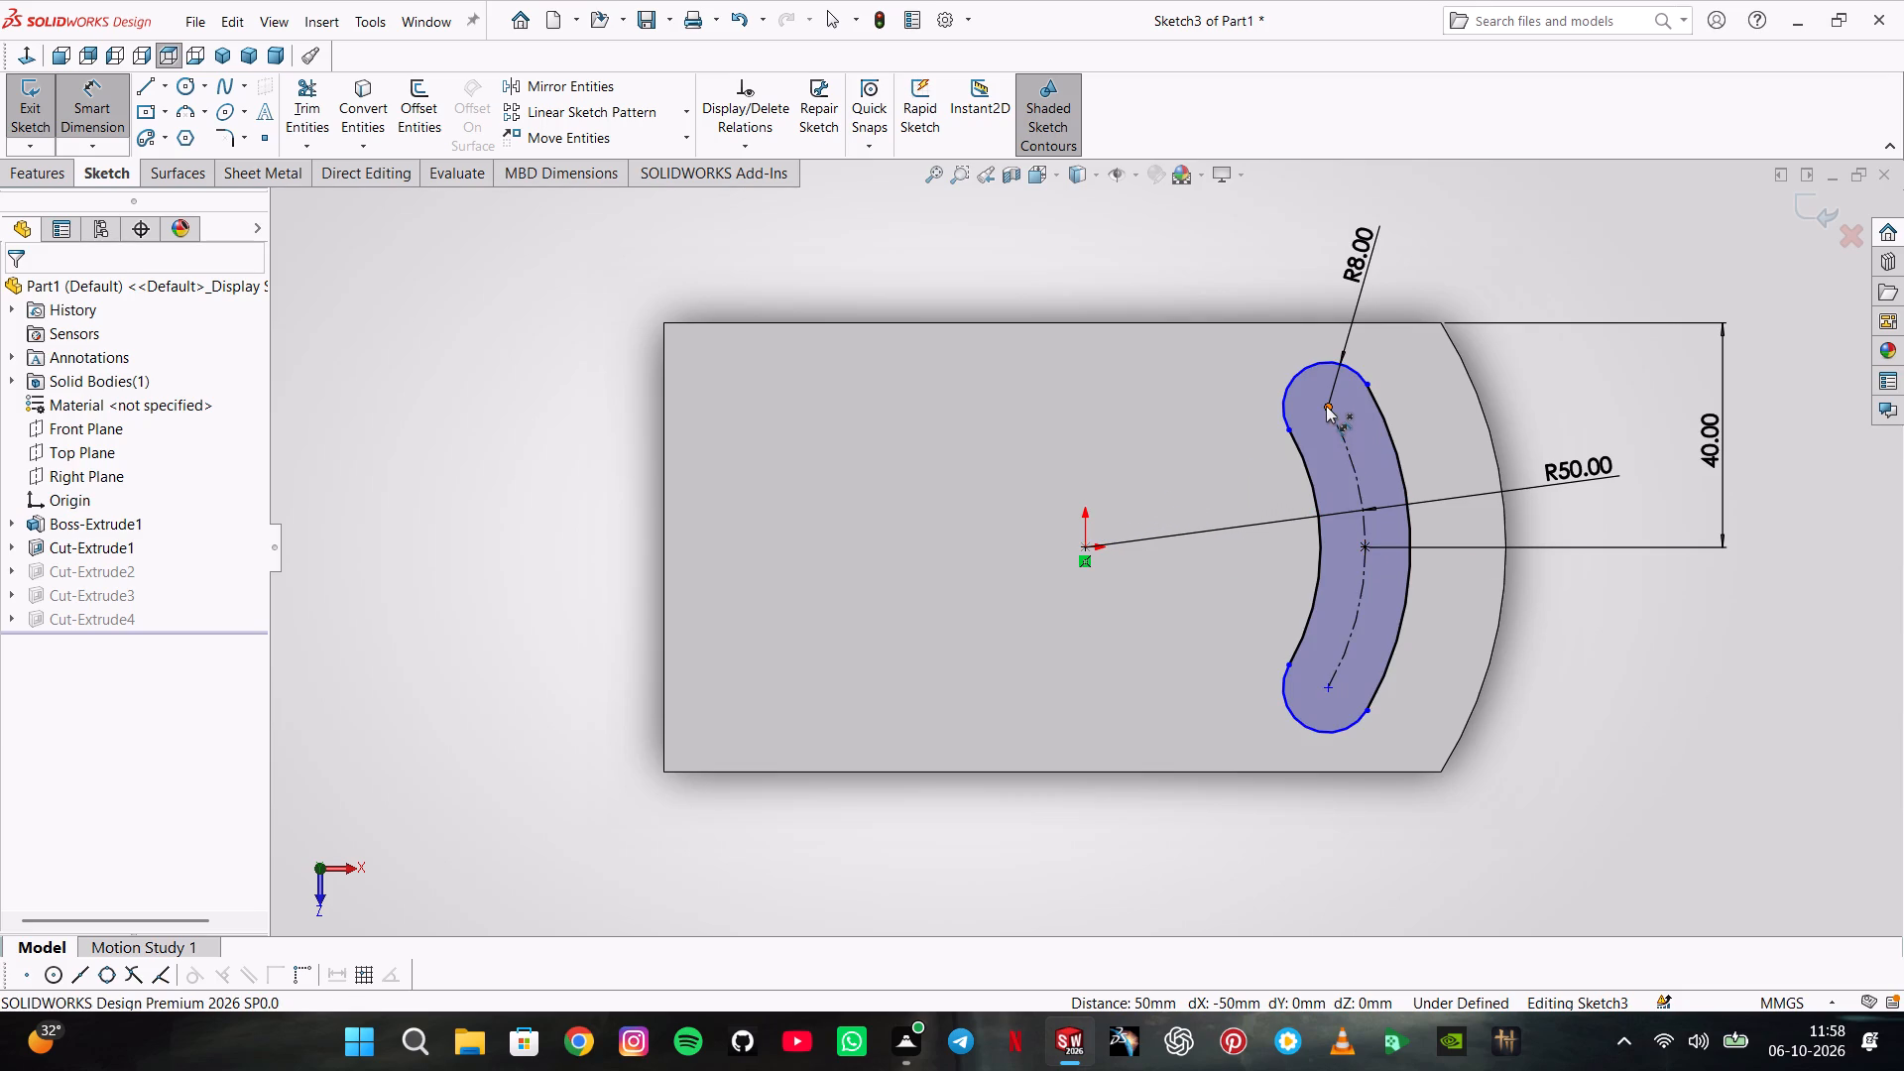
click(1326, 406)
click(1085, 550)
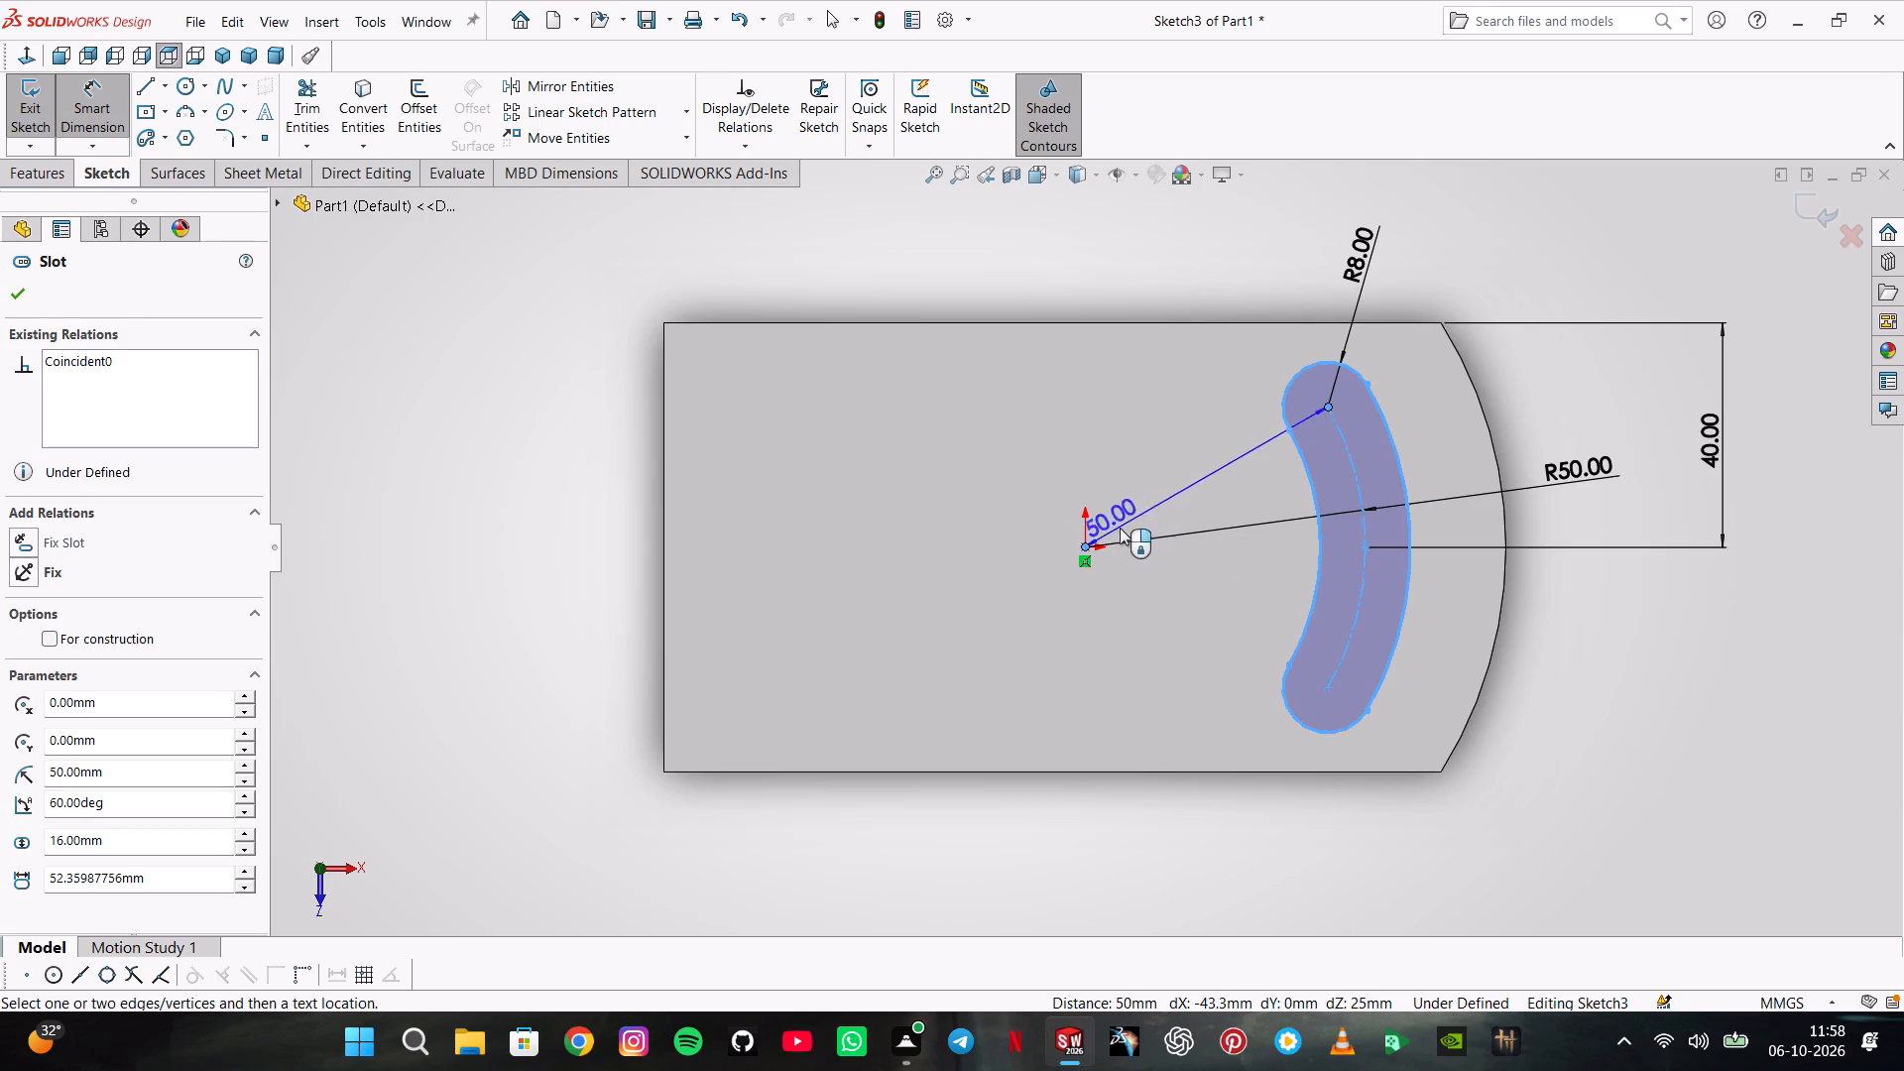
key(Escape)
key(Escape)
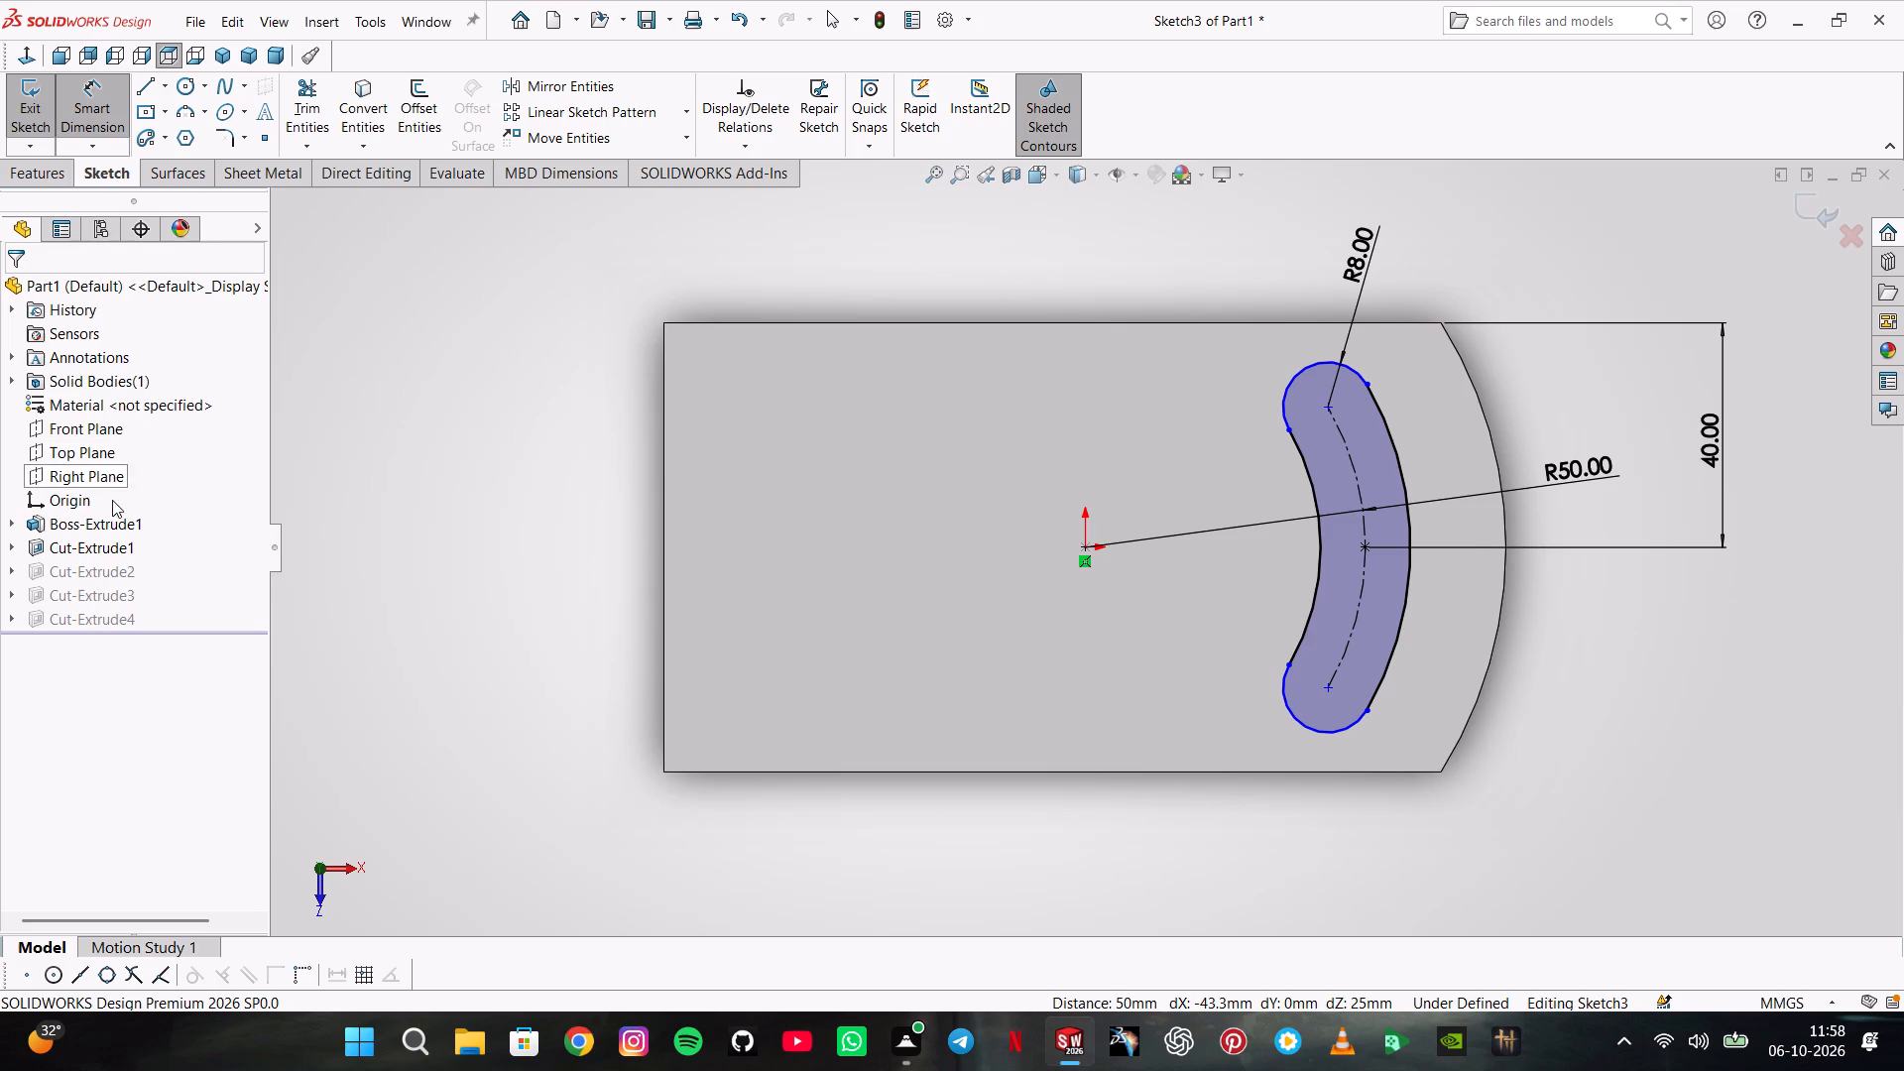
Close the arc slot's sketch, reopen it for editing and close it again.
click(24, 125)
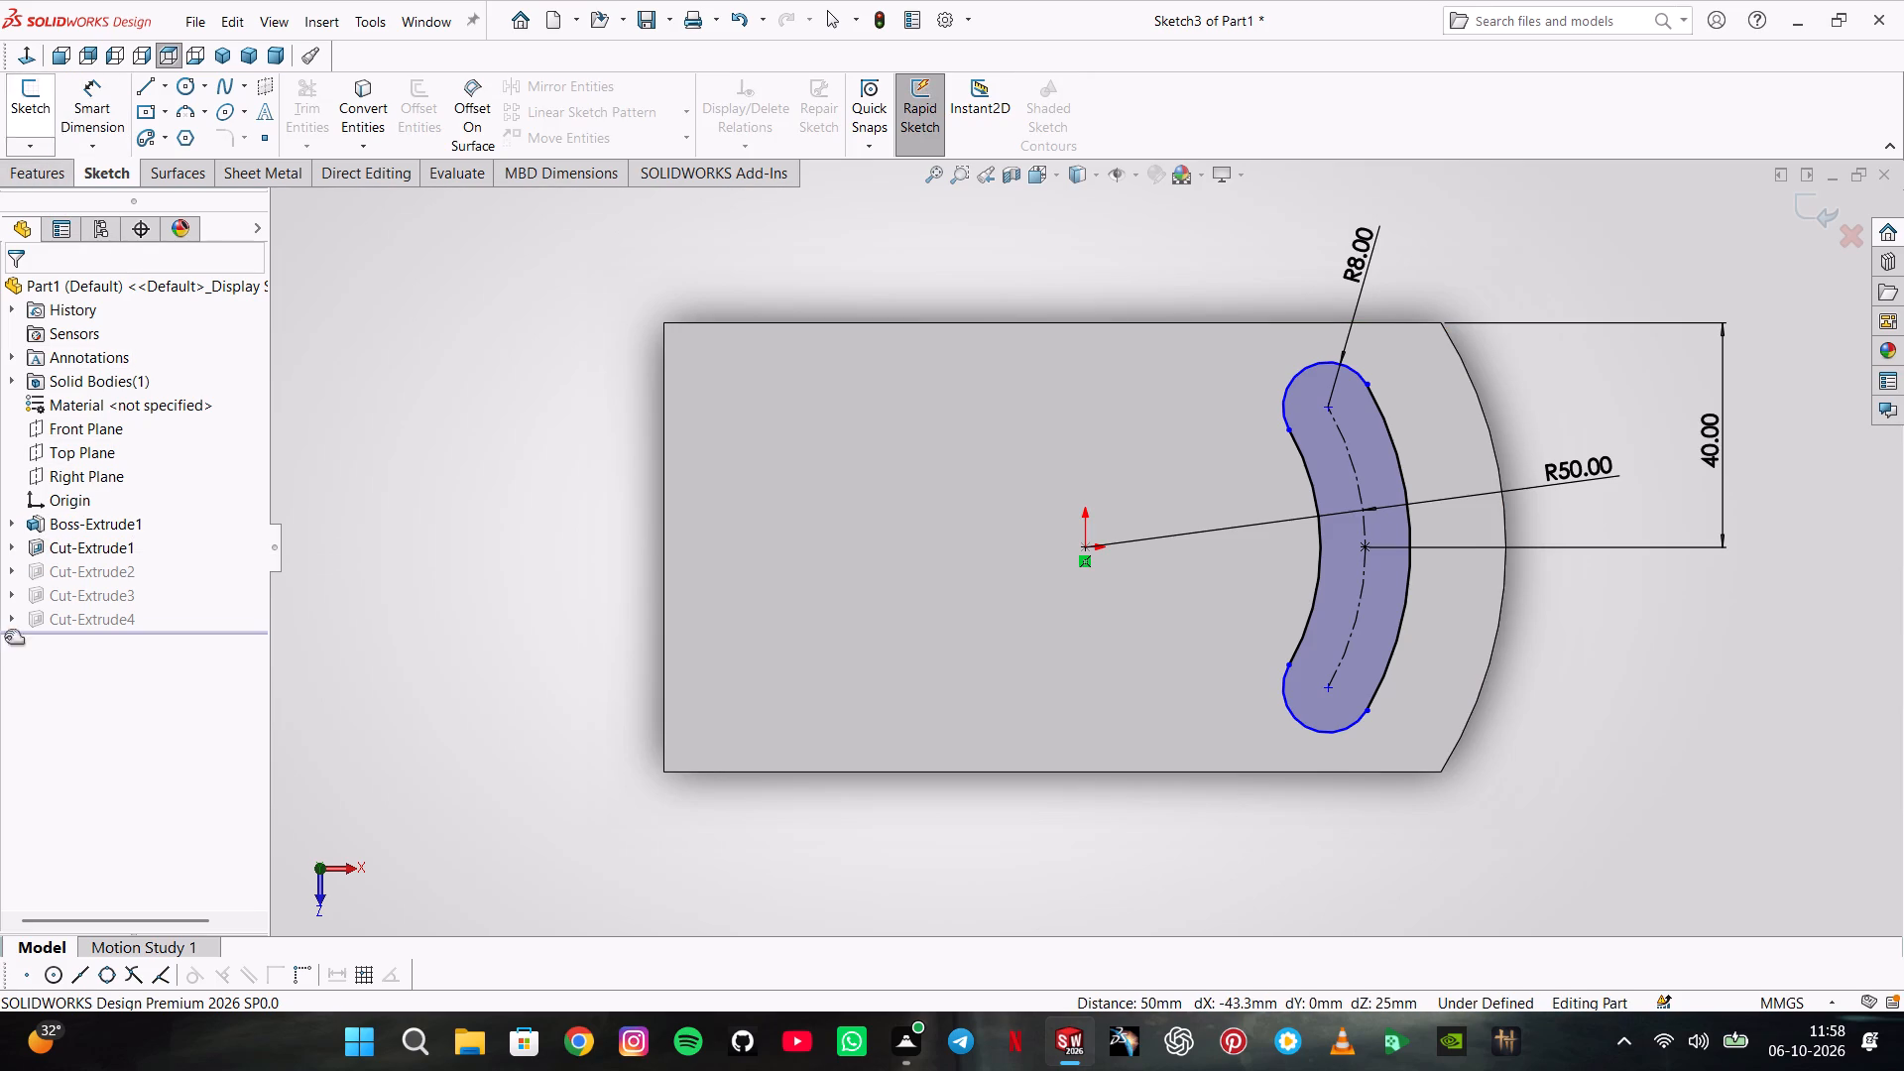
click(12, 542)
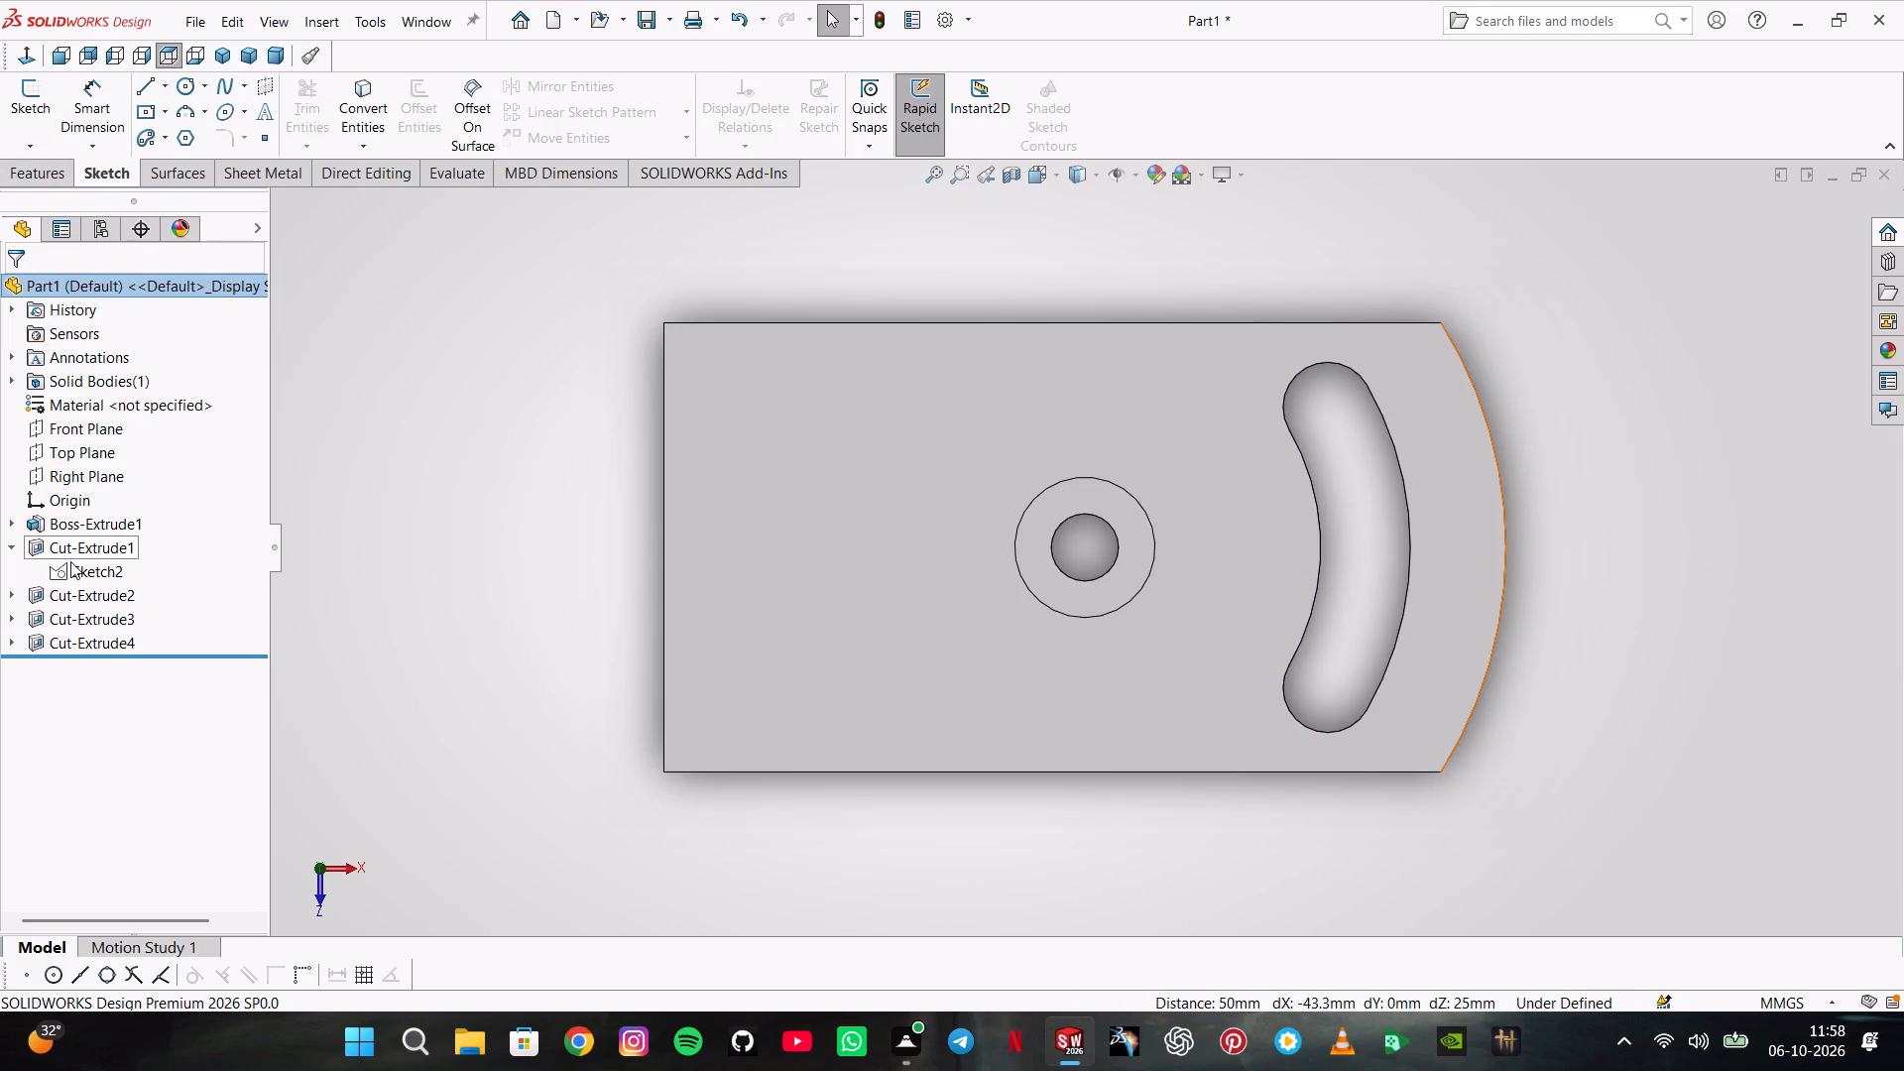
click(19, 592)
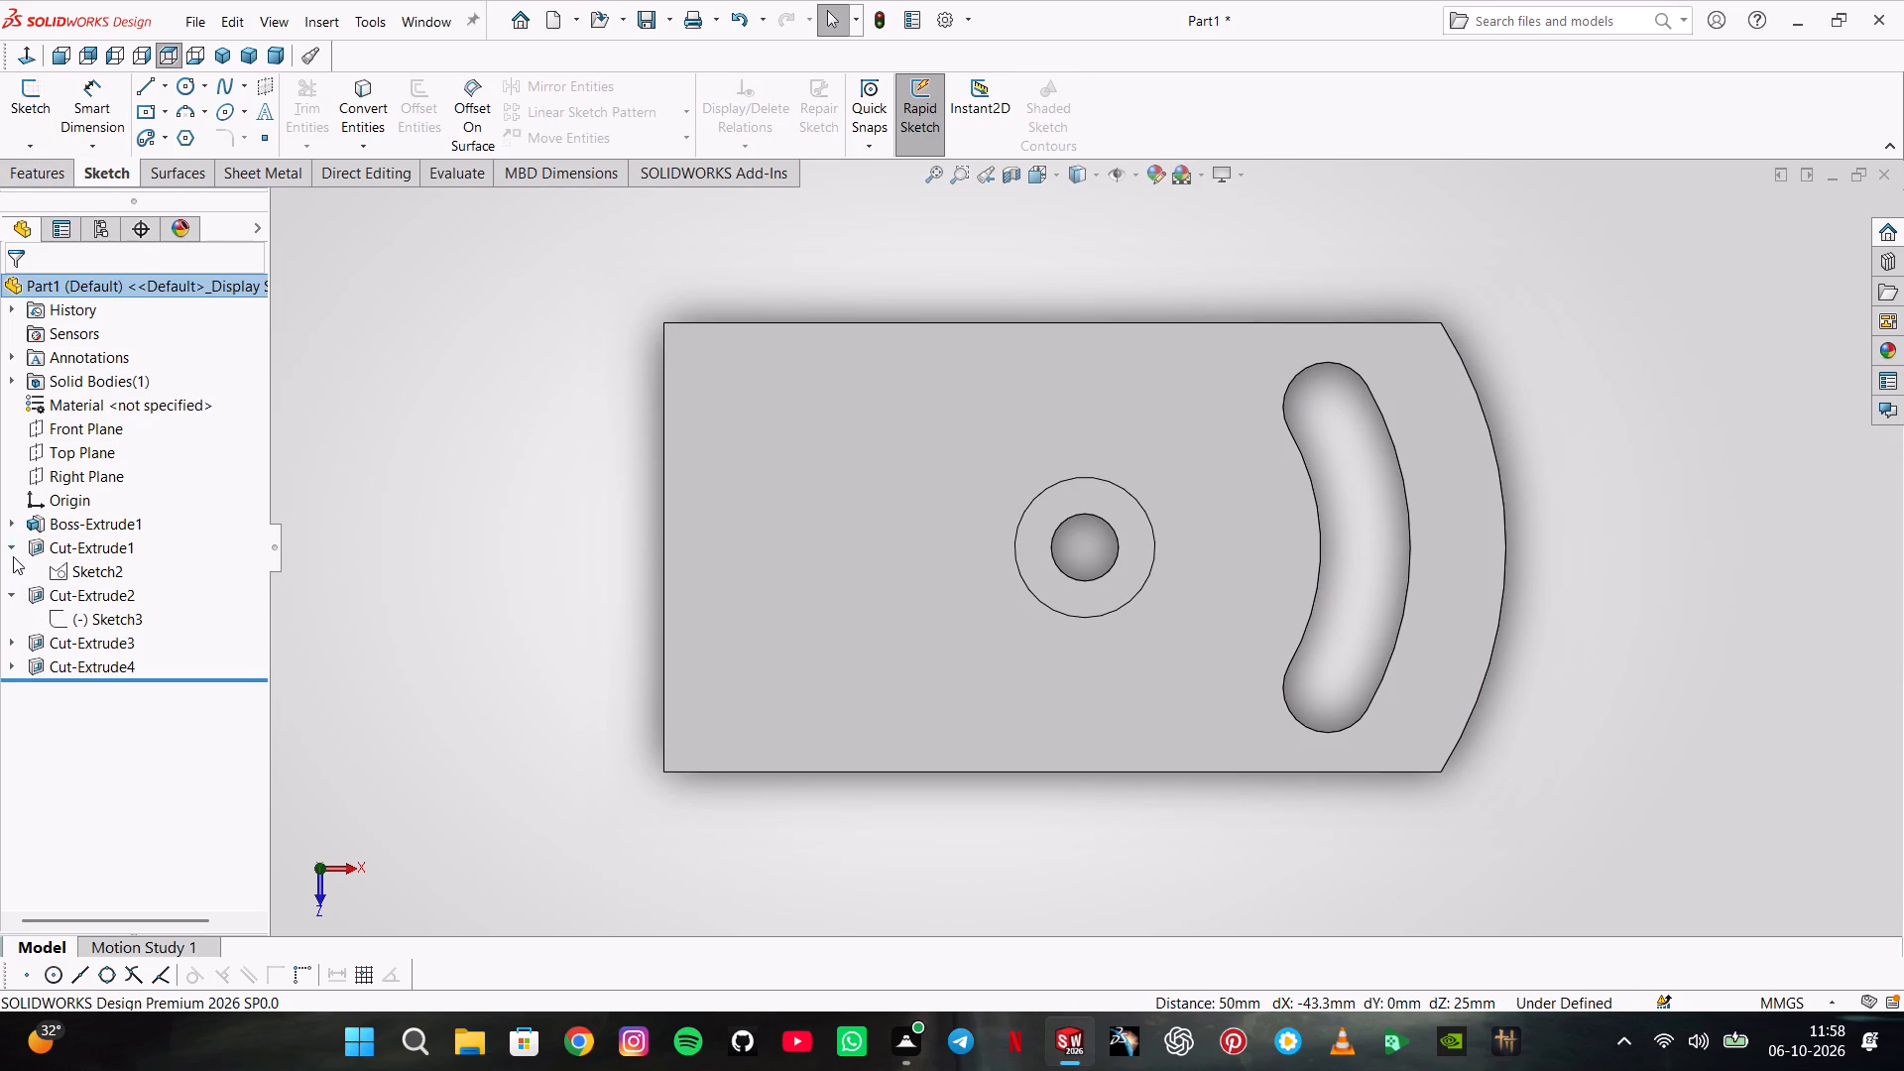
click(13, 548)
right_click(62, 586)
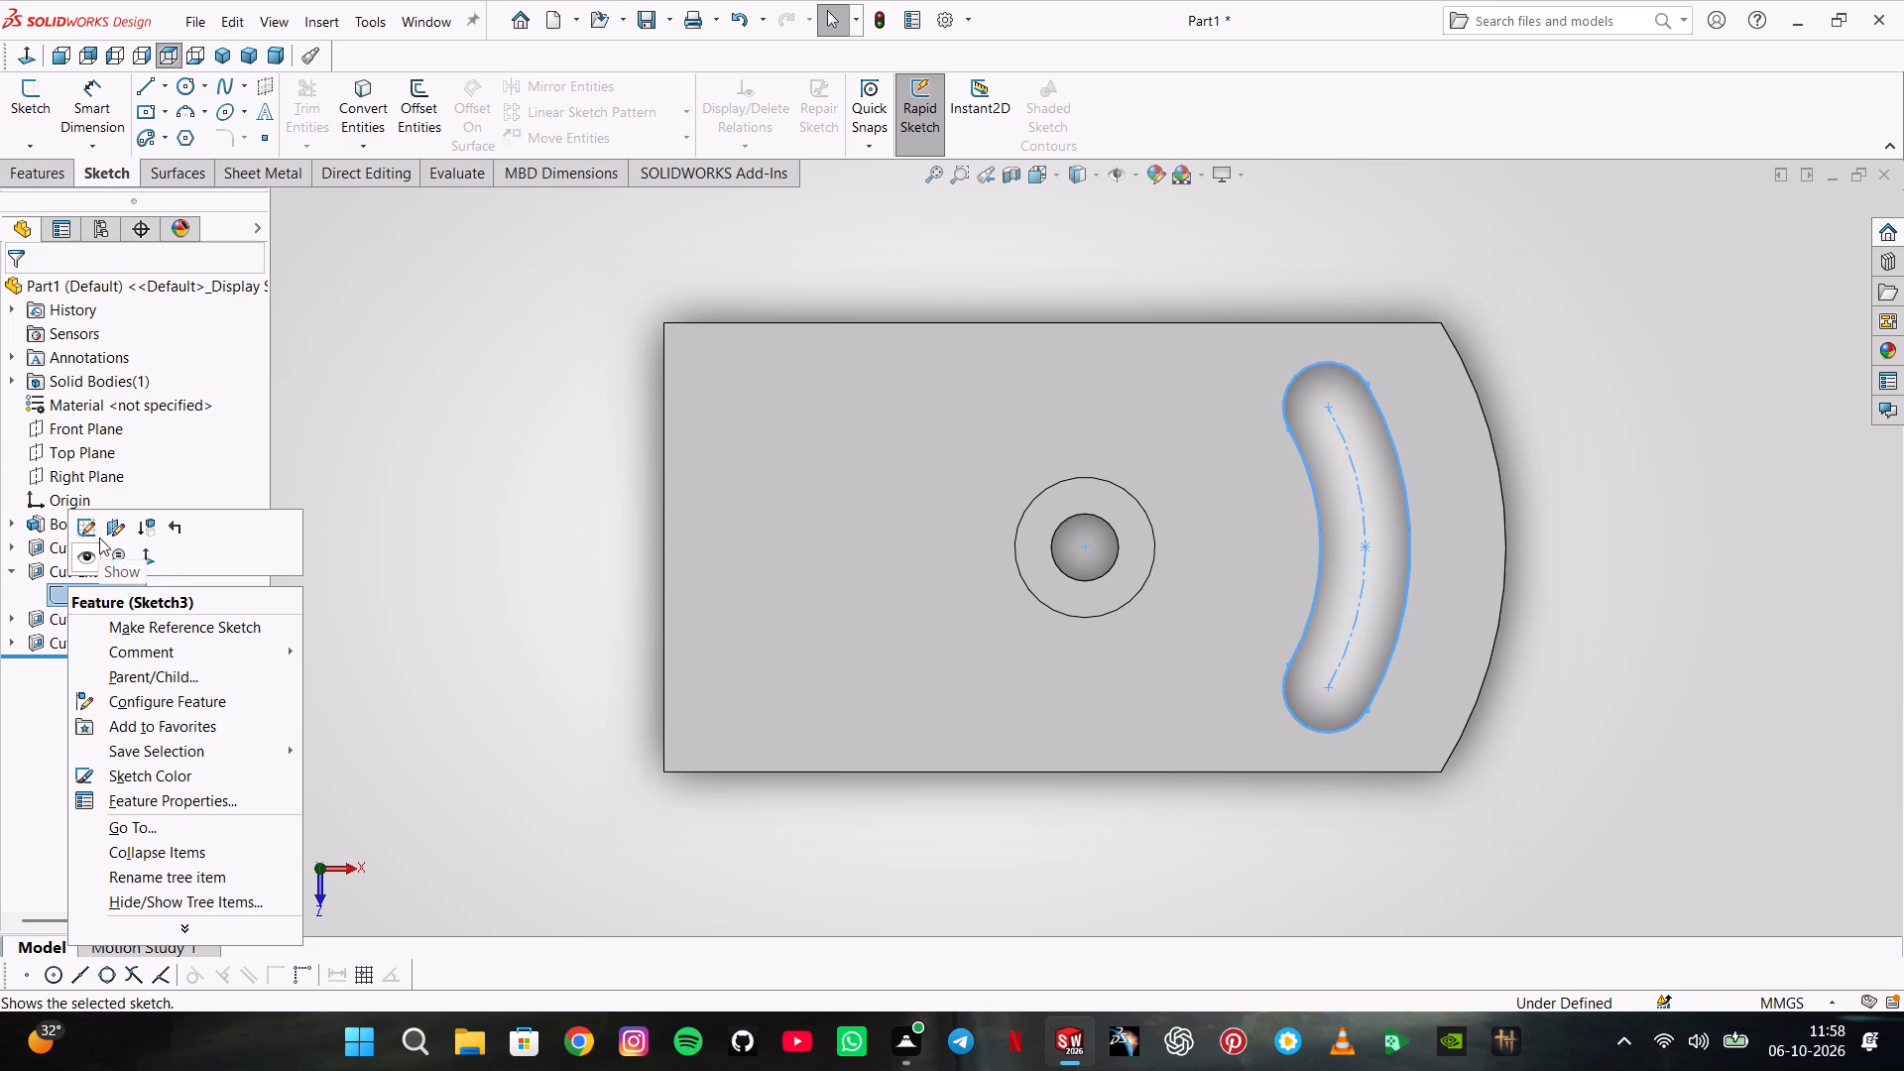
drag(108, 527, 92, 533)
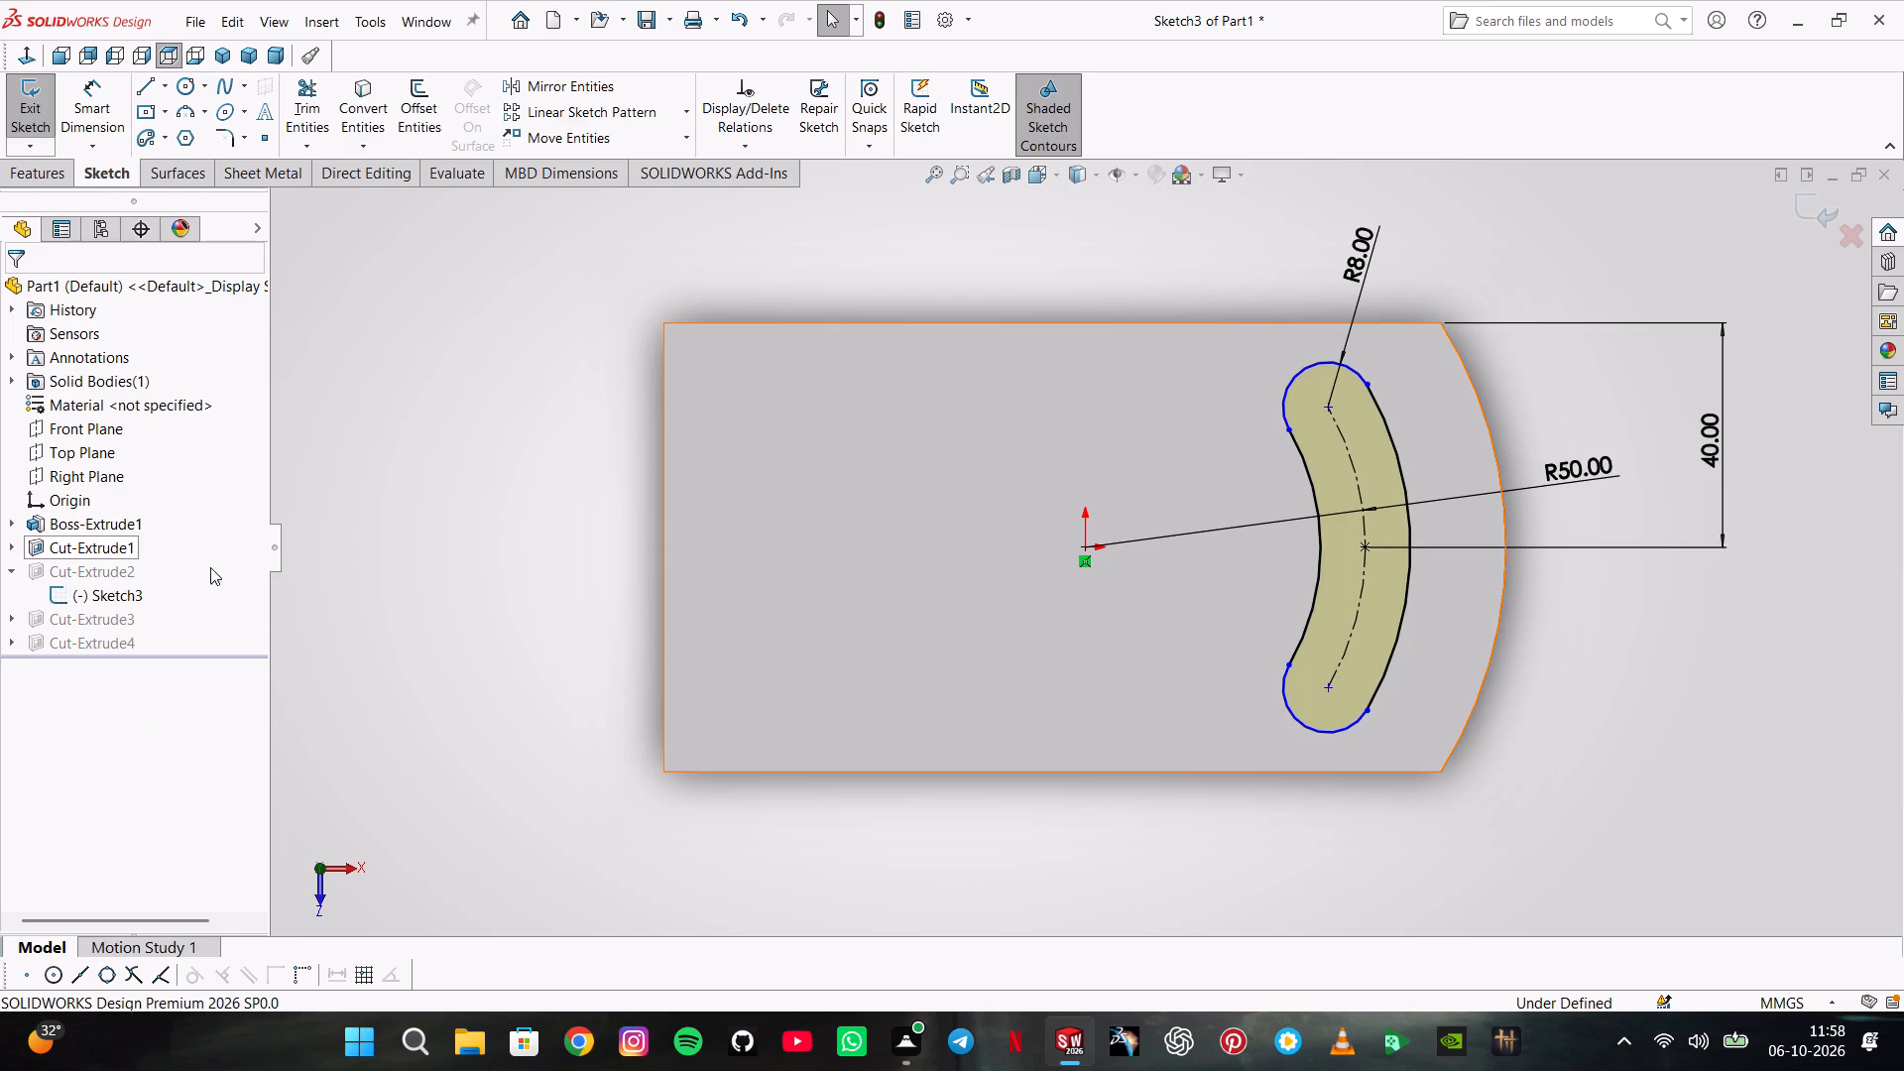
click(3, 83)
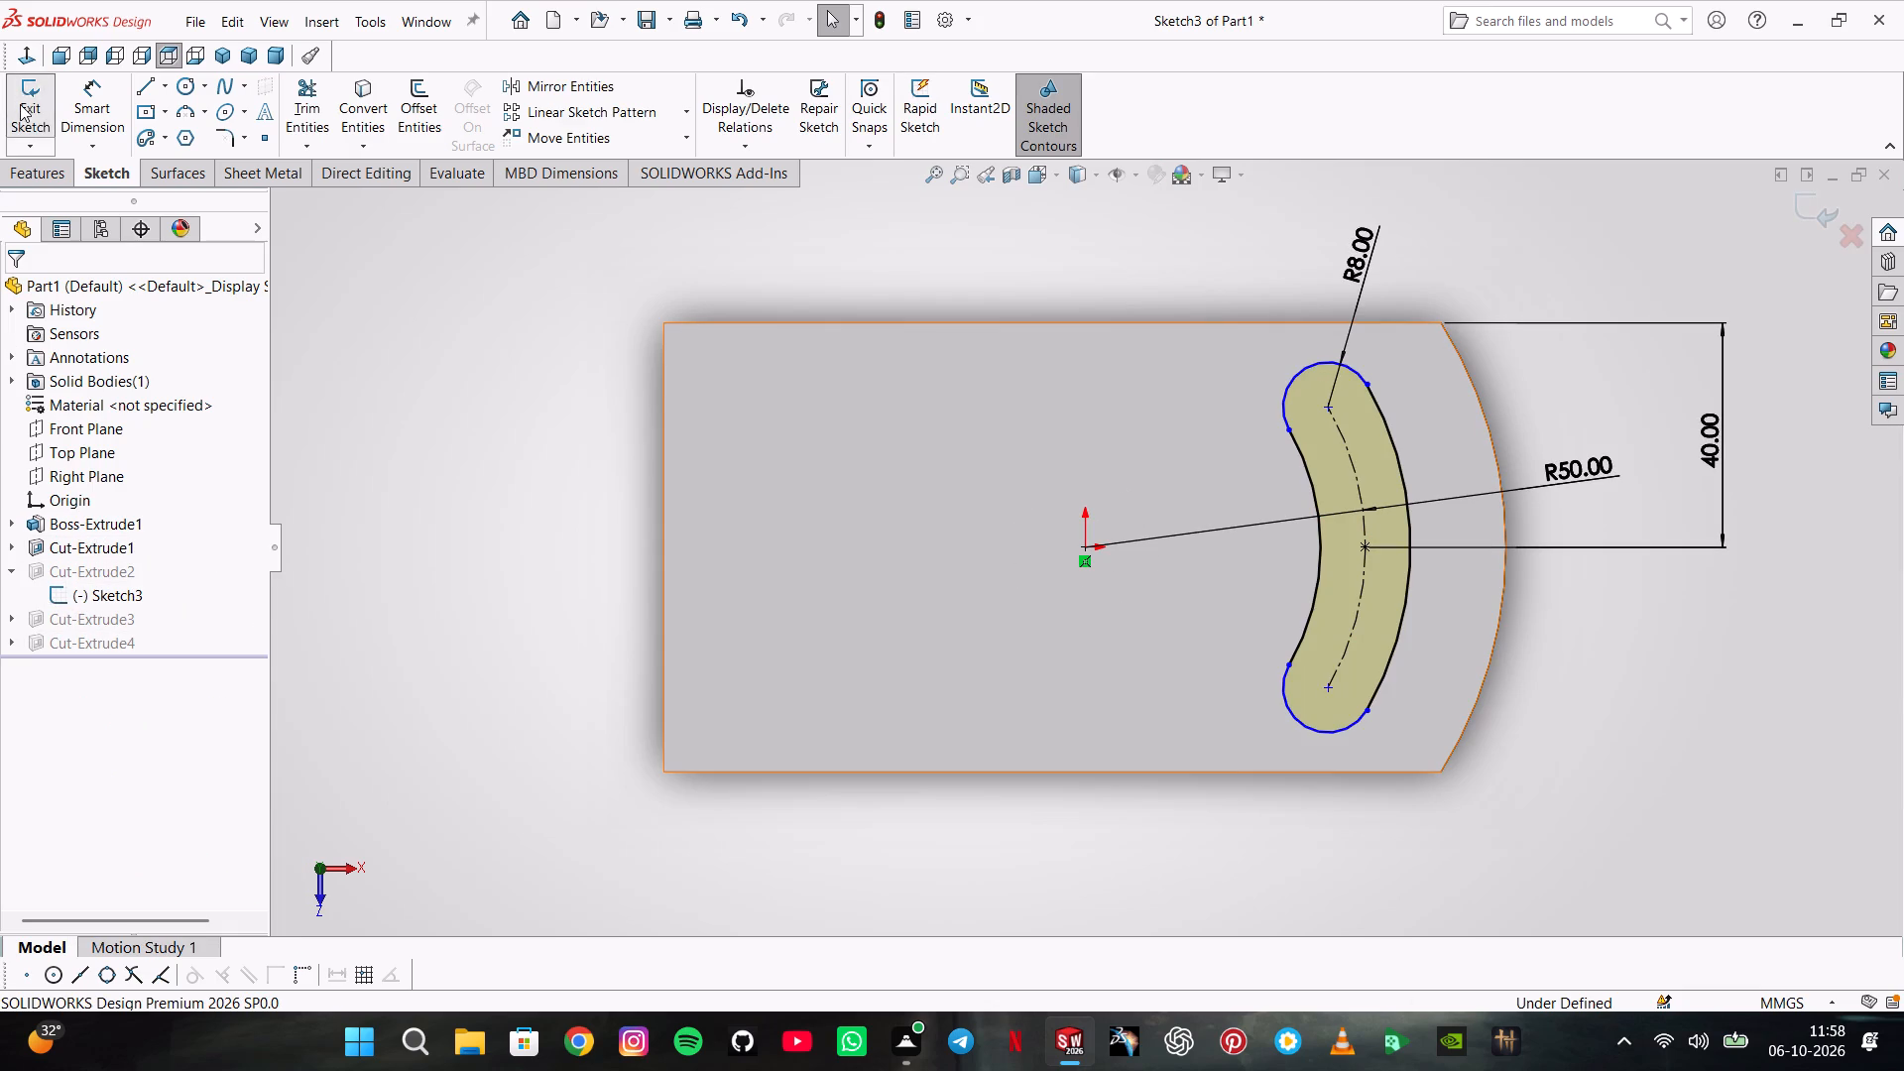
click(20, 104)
Edit the arc slot's sketch and draw a horizontal centerline from the origin through the slot to beyond the plate's curved end.
right_click(88, 588)
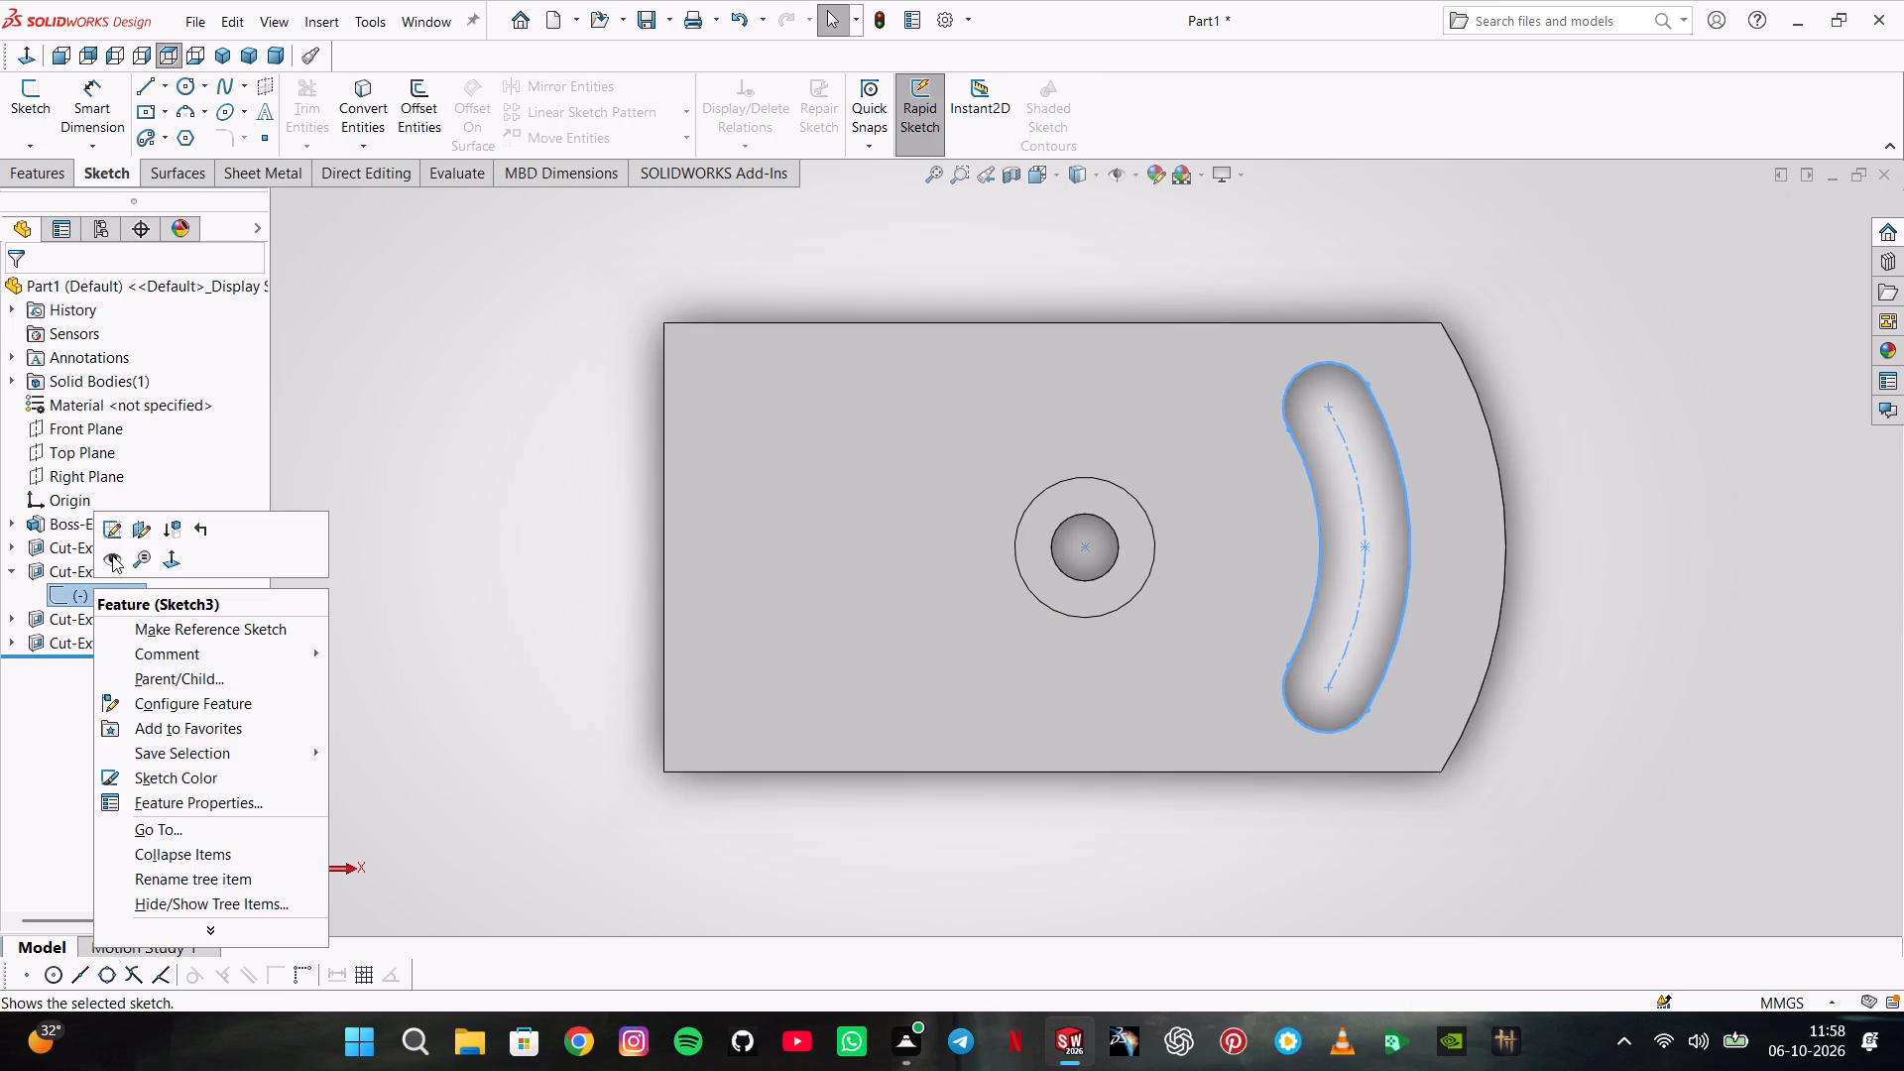
click(124, 526)
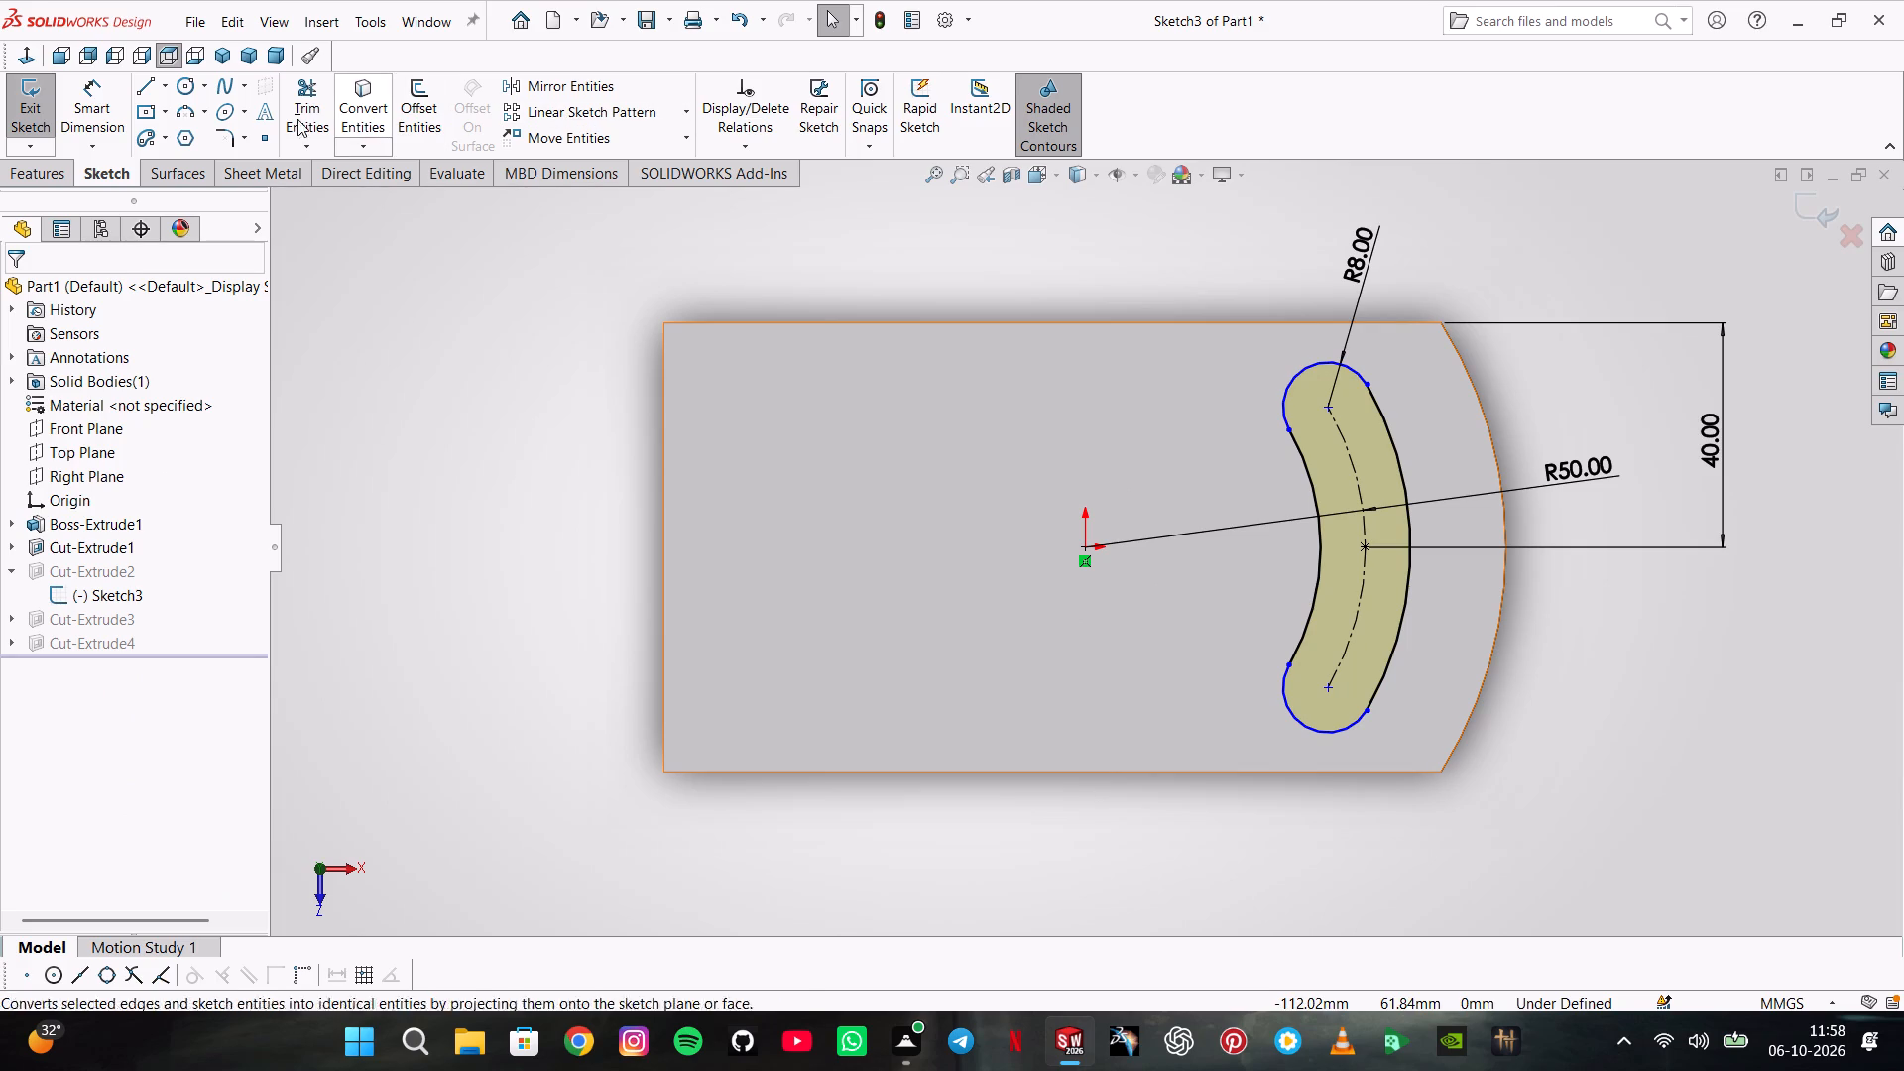
click(123, 154)
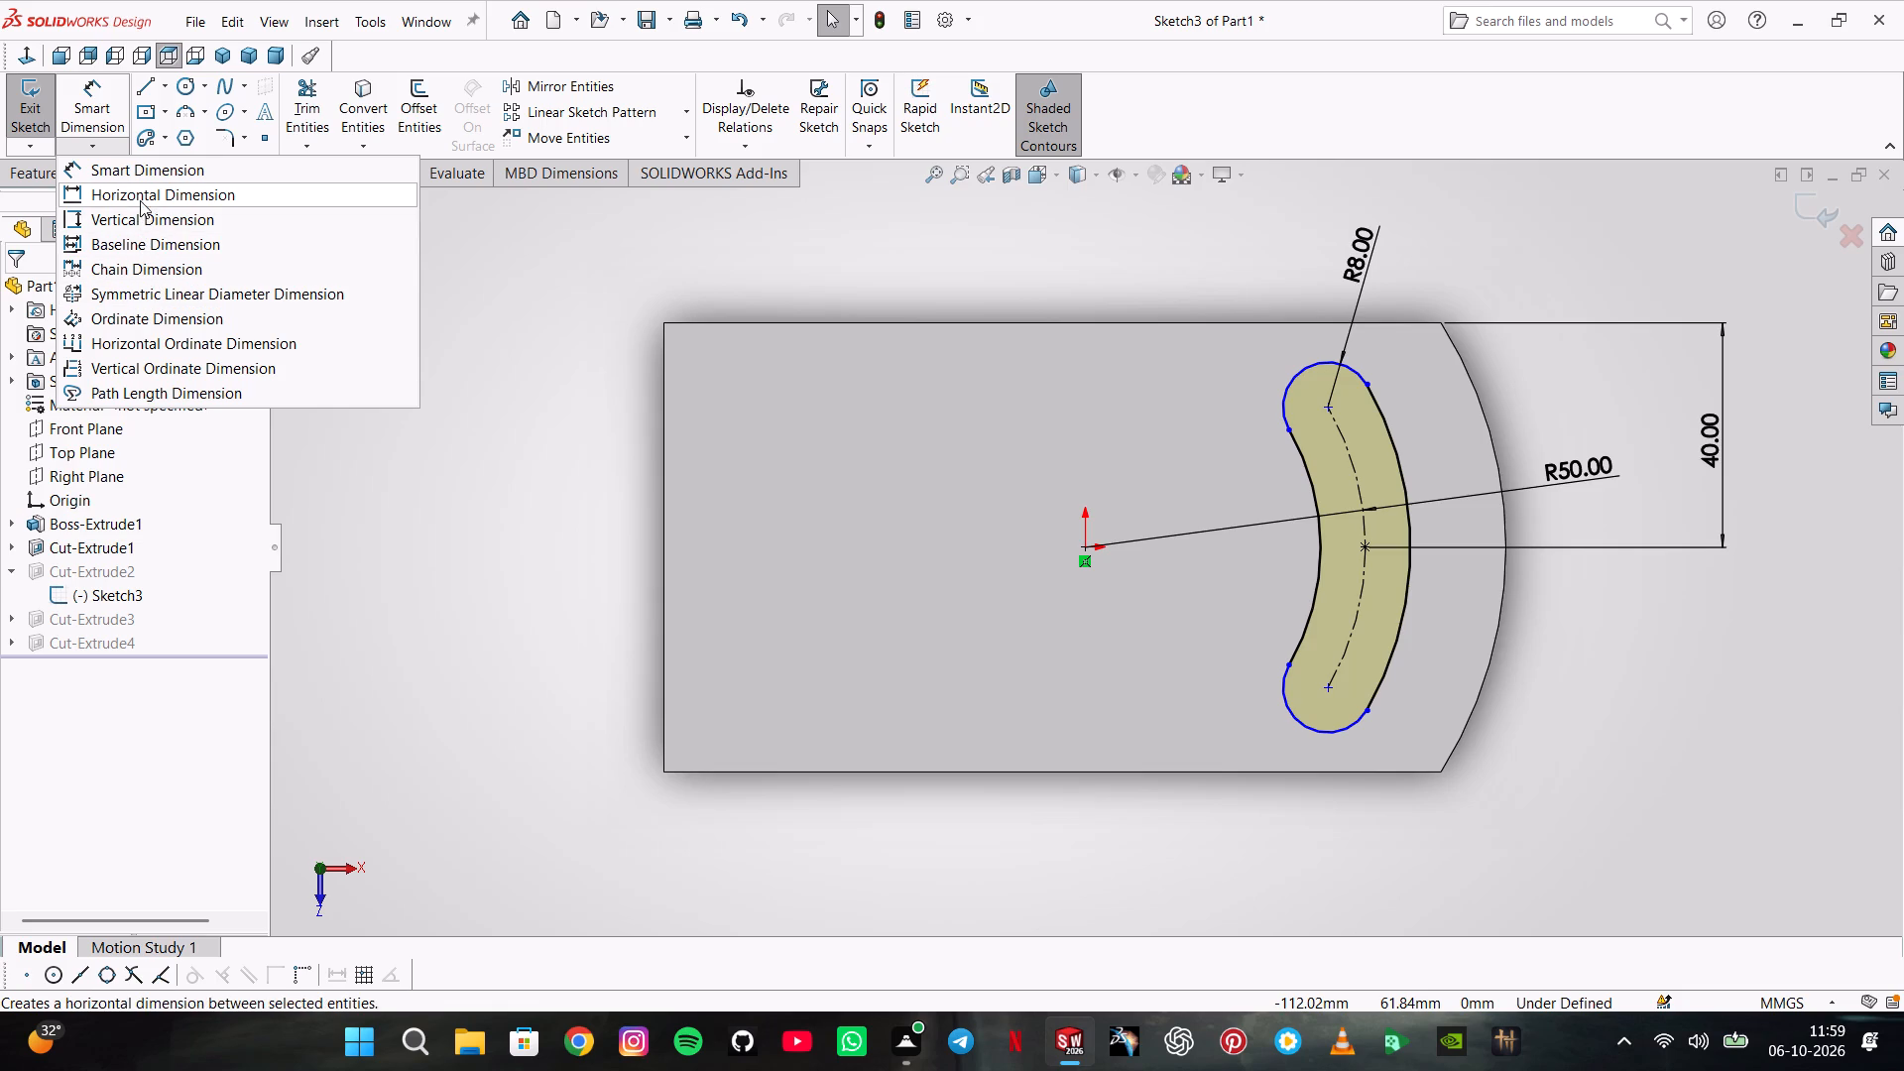
click(145, 171)
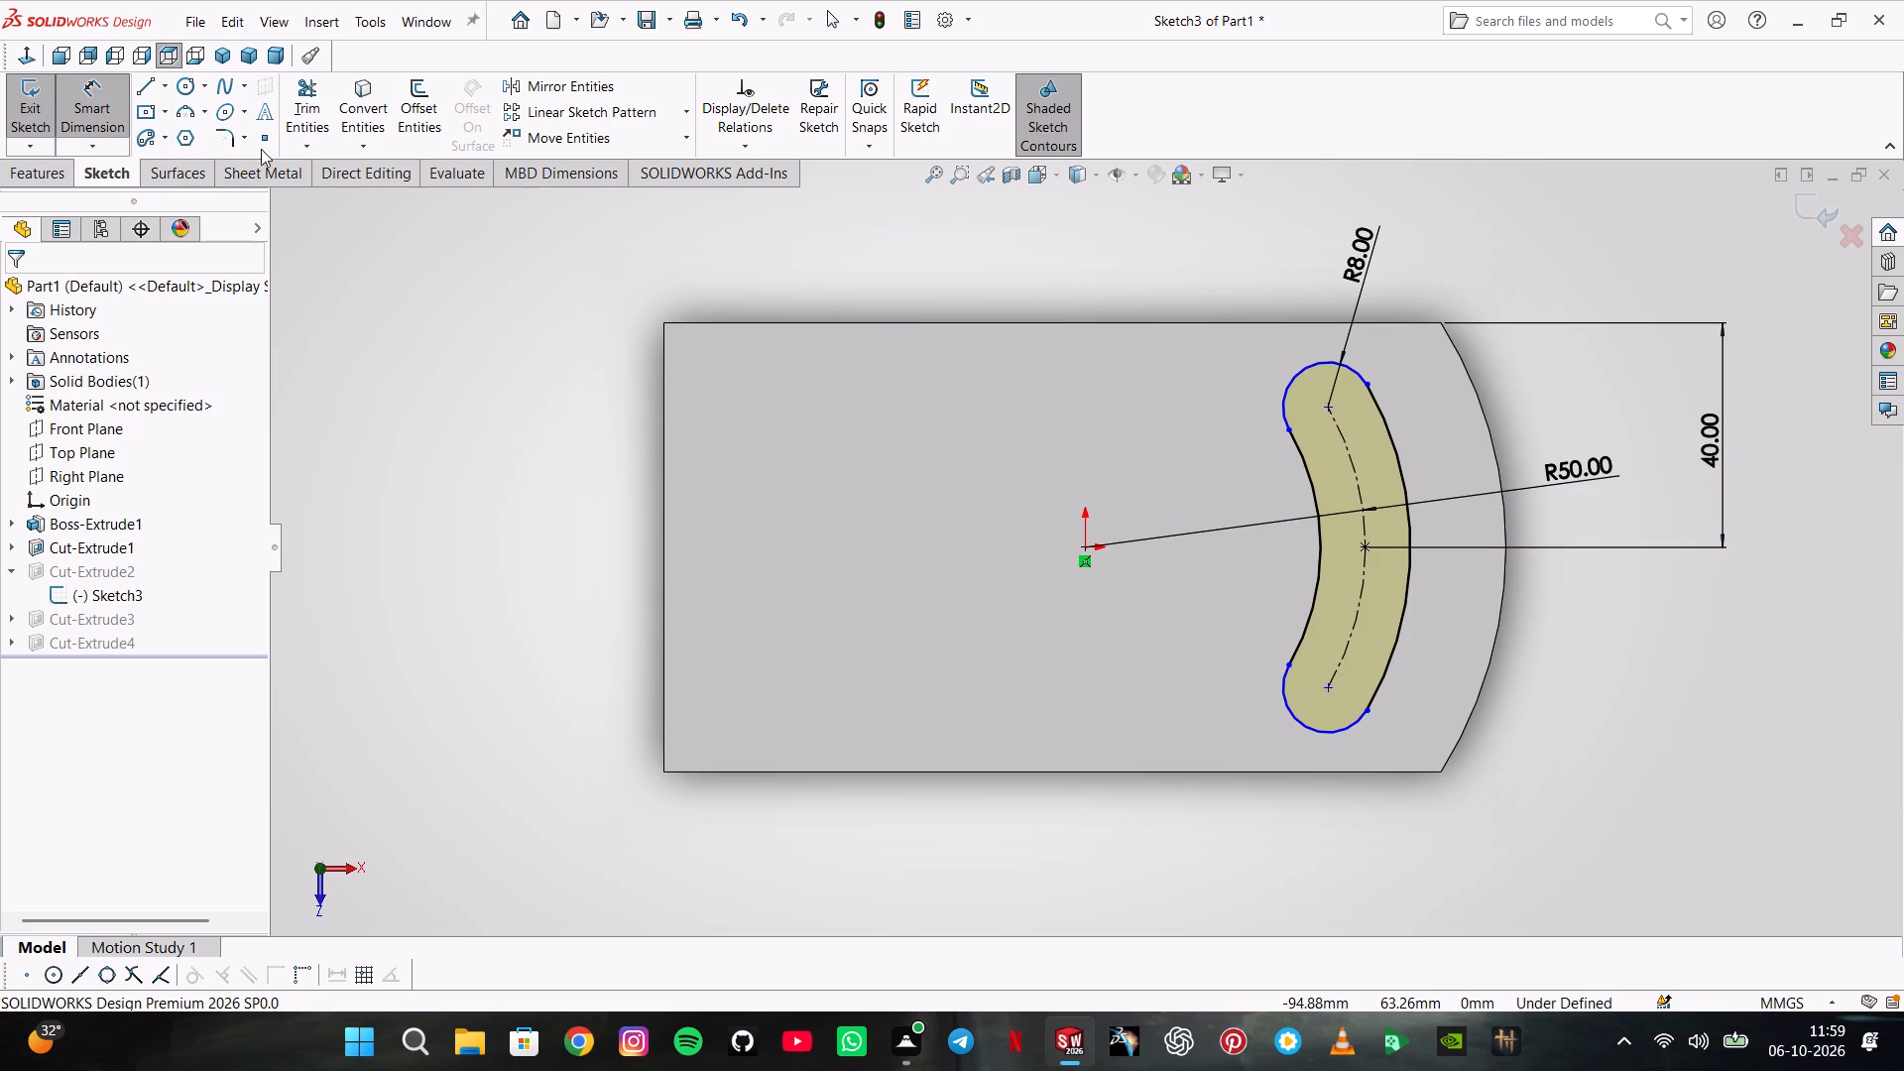
click(171, 90)
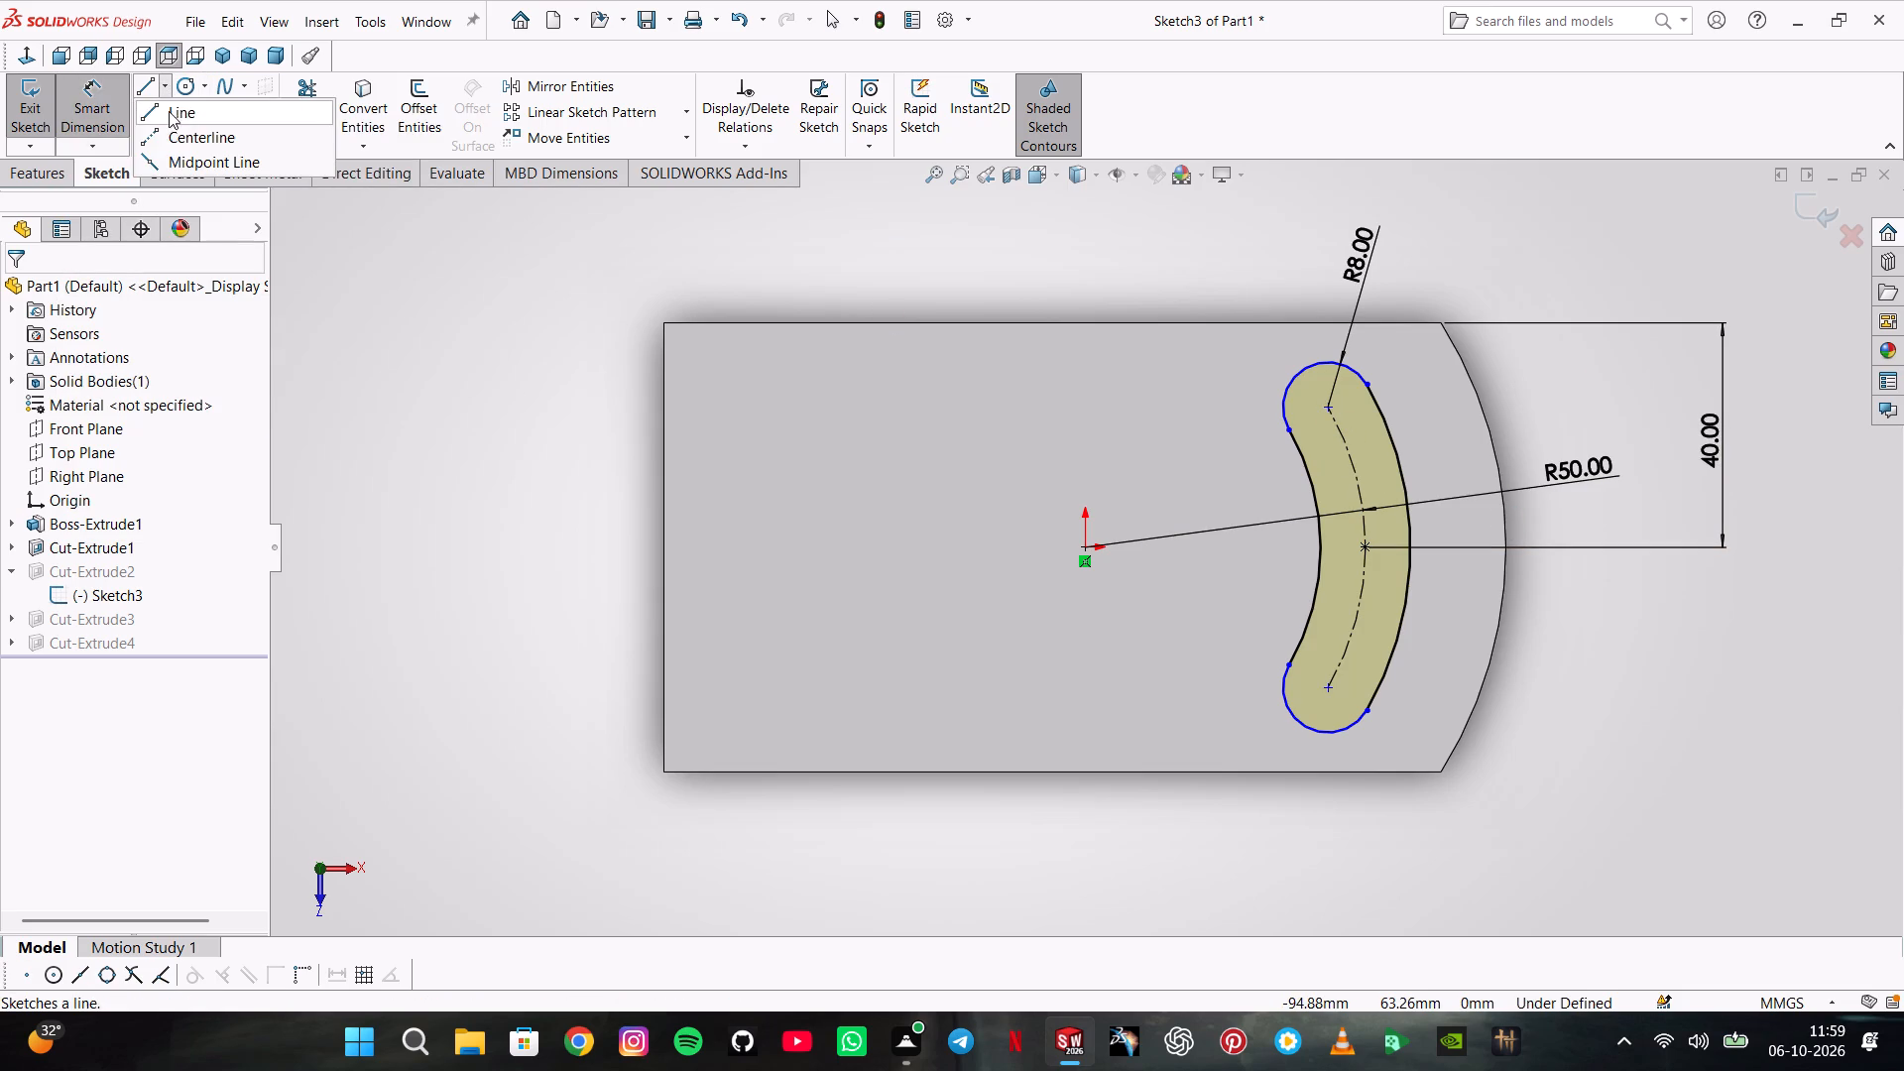
click(179, 133)
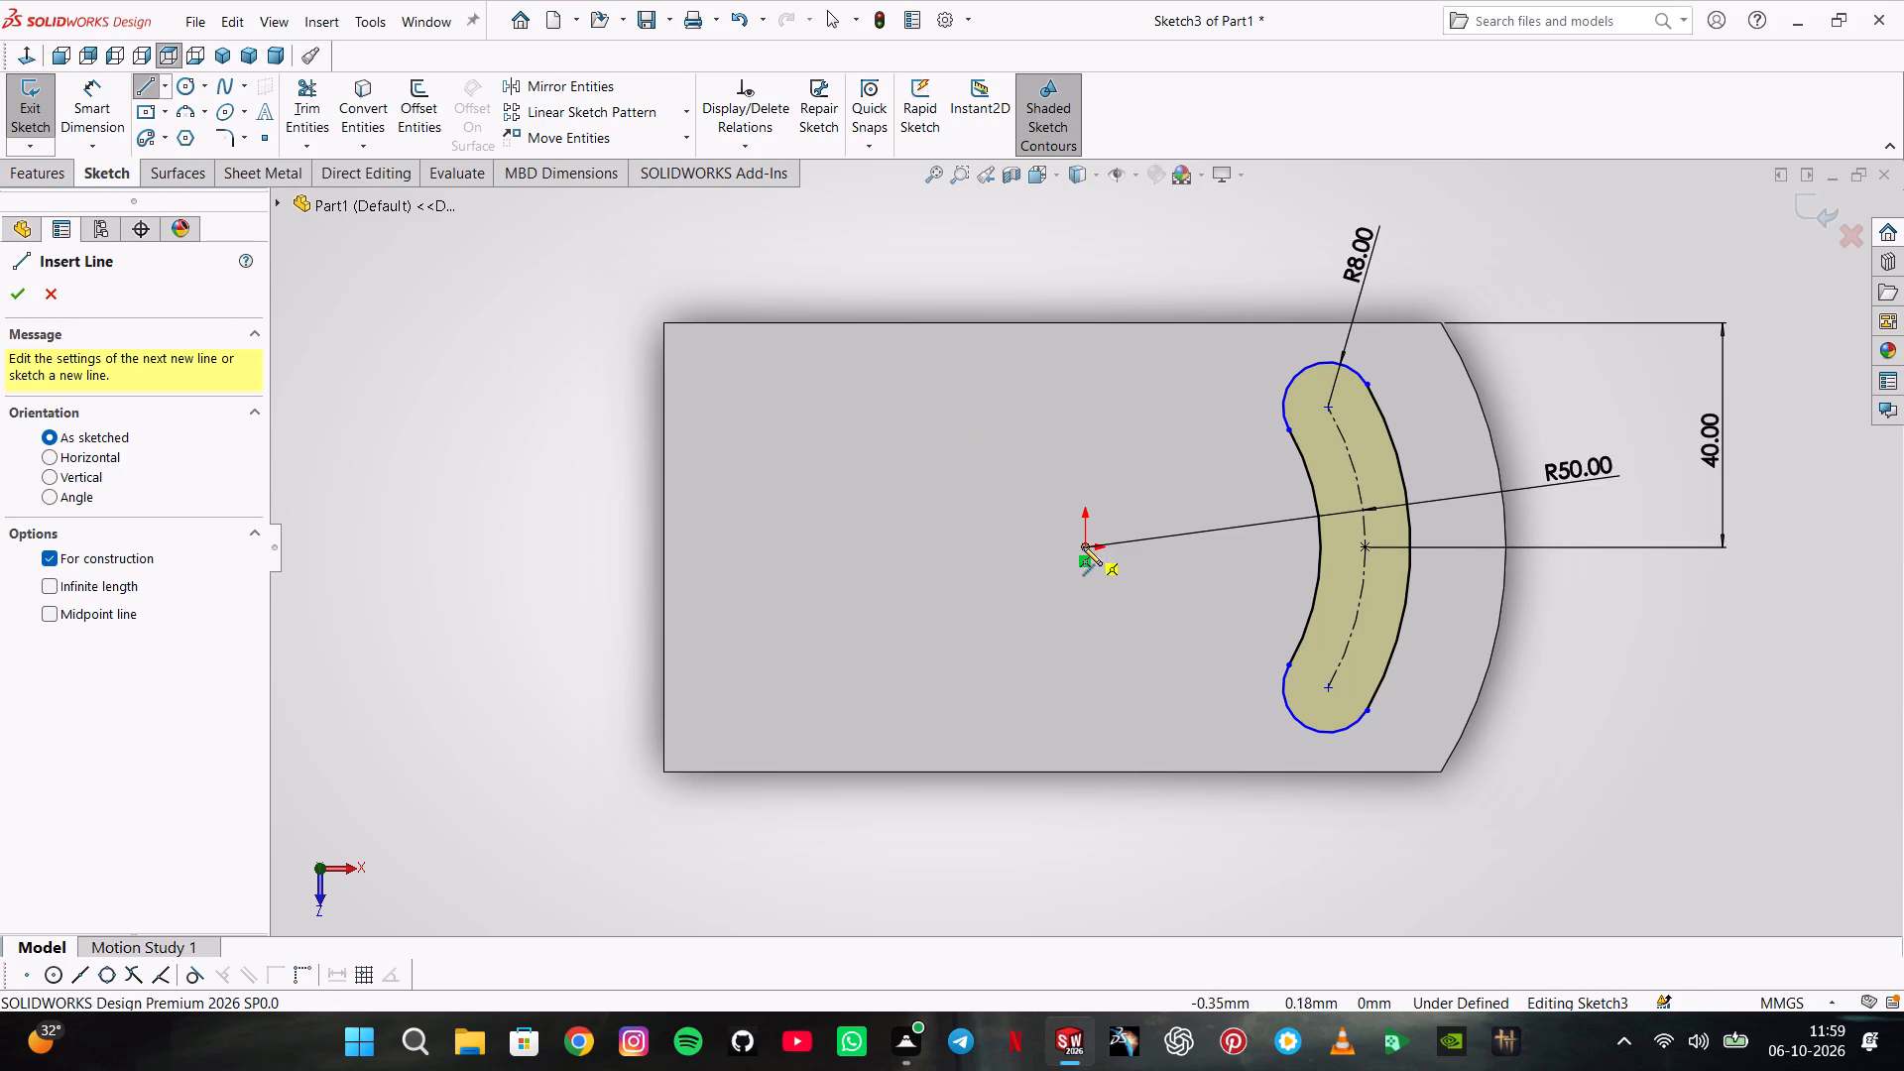
click(1083, 546)
click(1624, 549)
double_click(1652, 504)
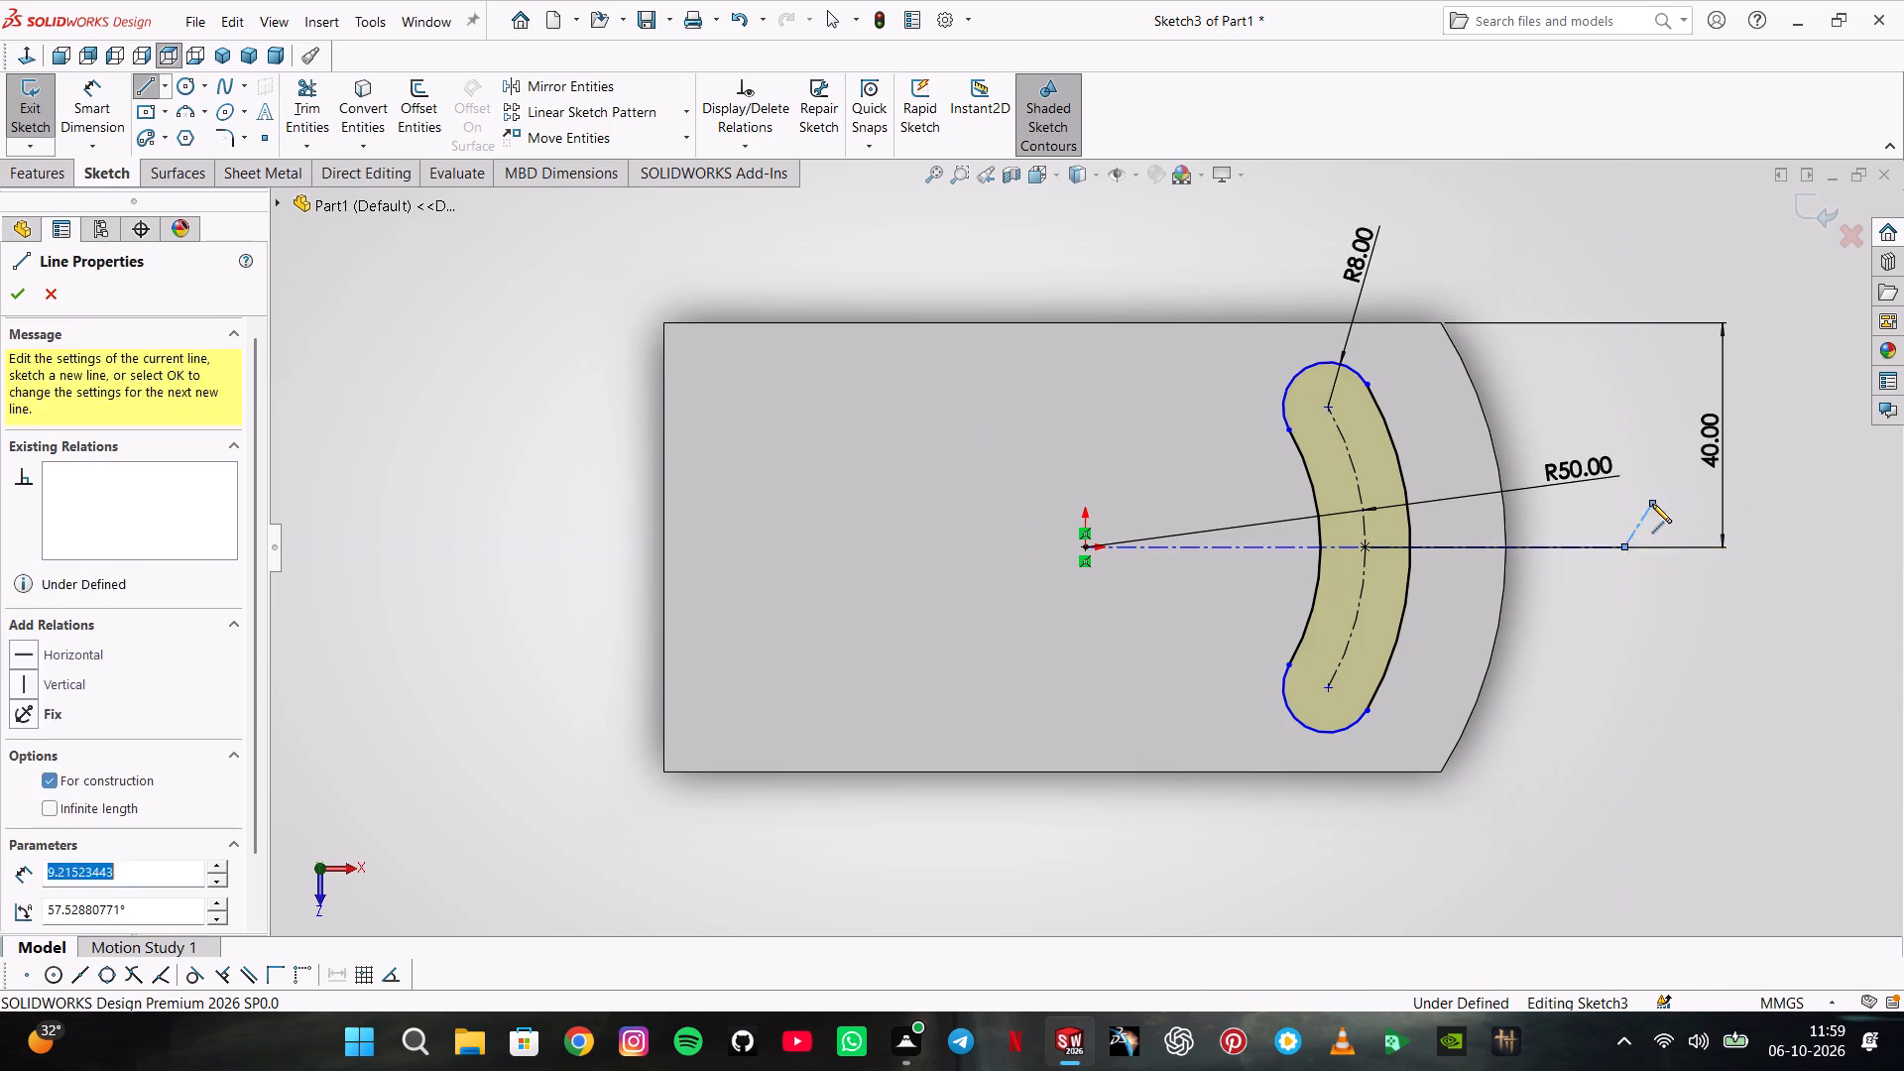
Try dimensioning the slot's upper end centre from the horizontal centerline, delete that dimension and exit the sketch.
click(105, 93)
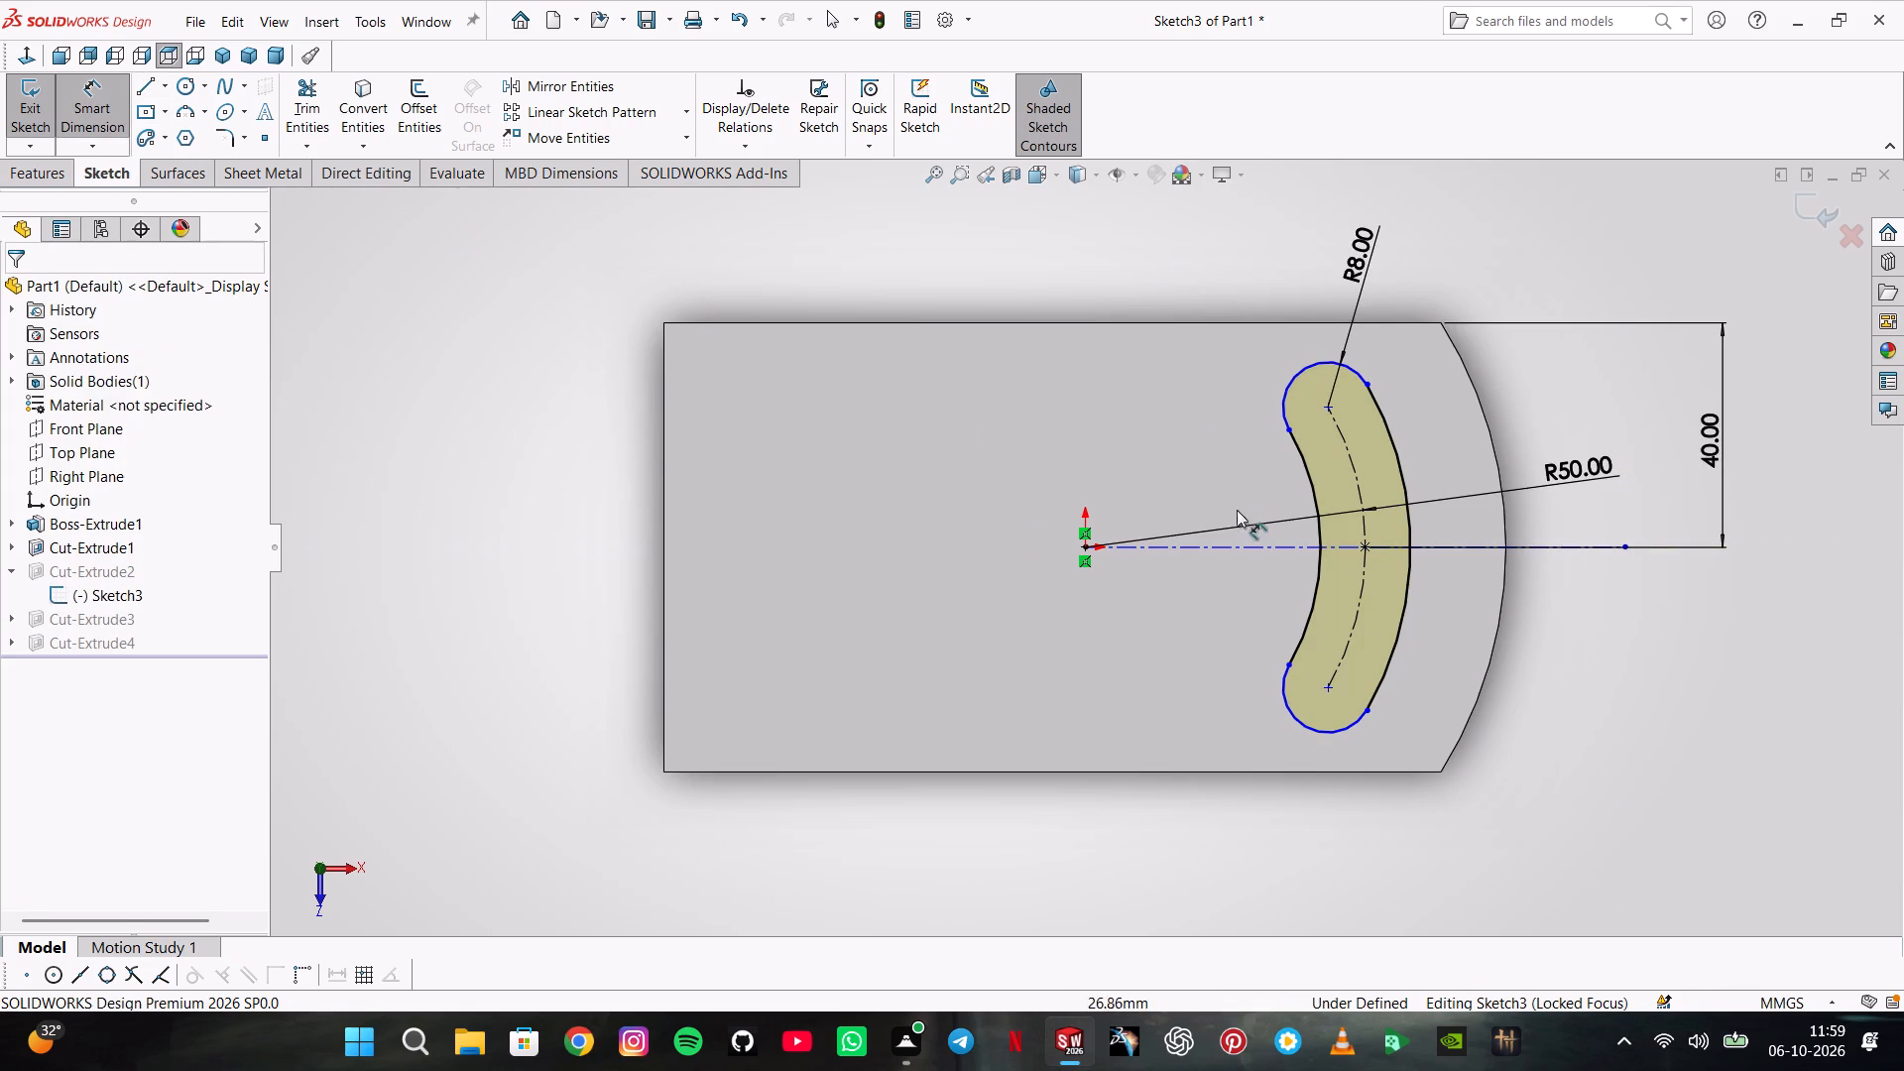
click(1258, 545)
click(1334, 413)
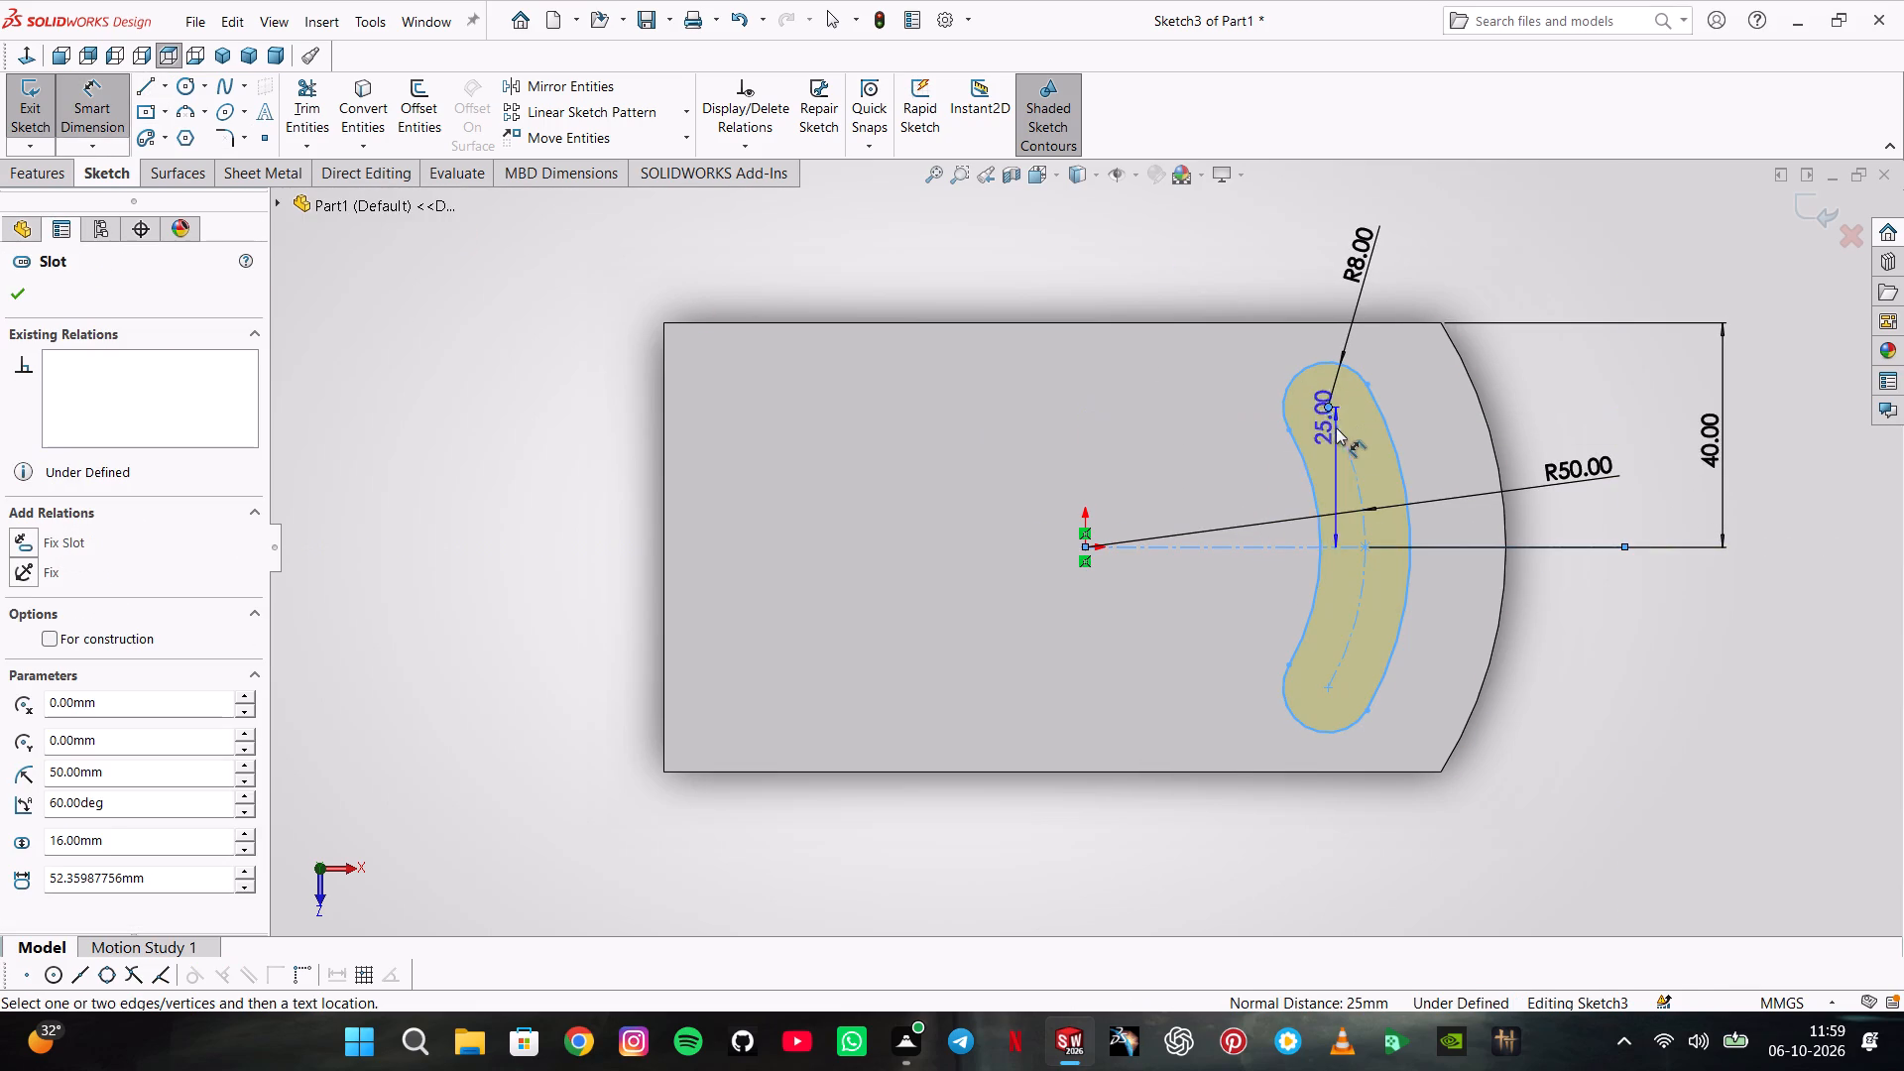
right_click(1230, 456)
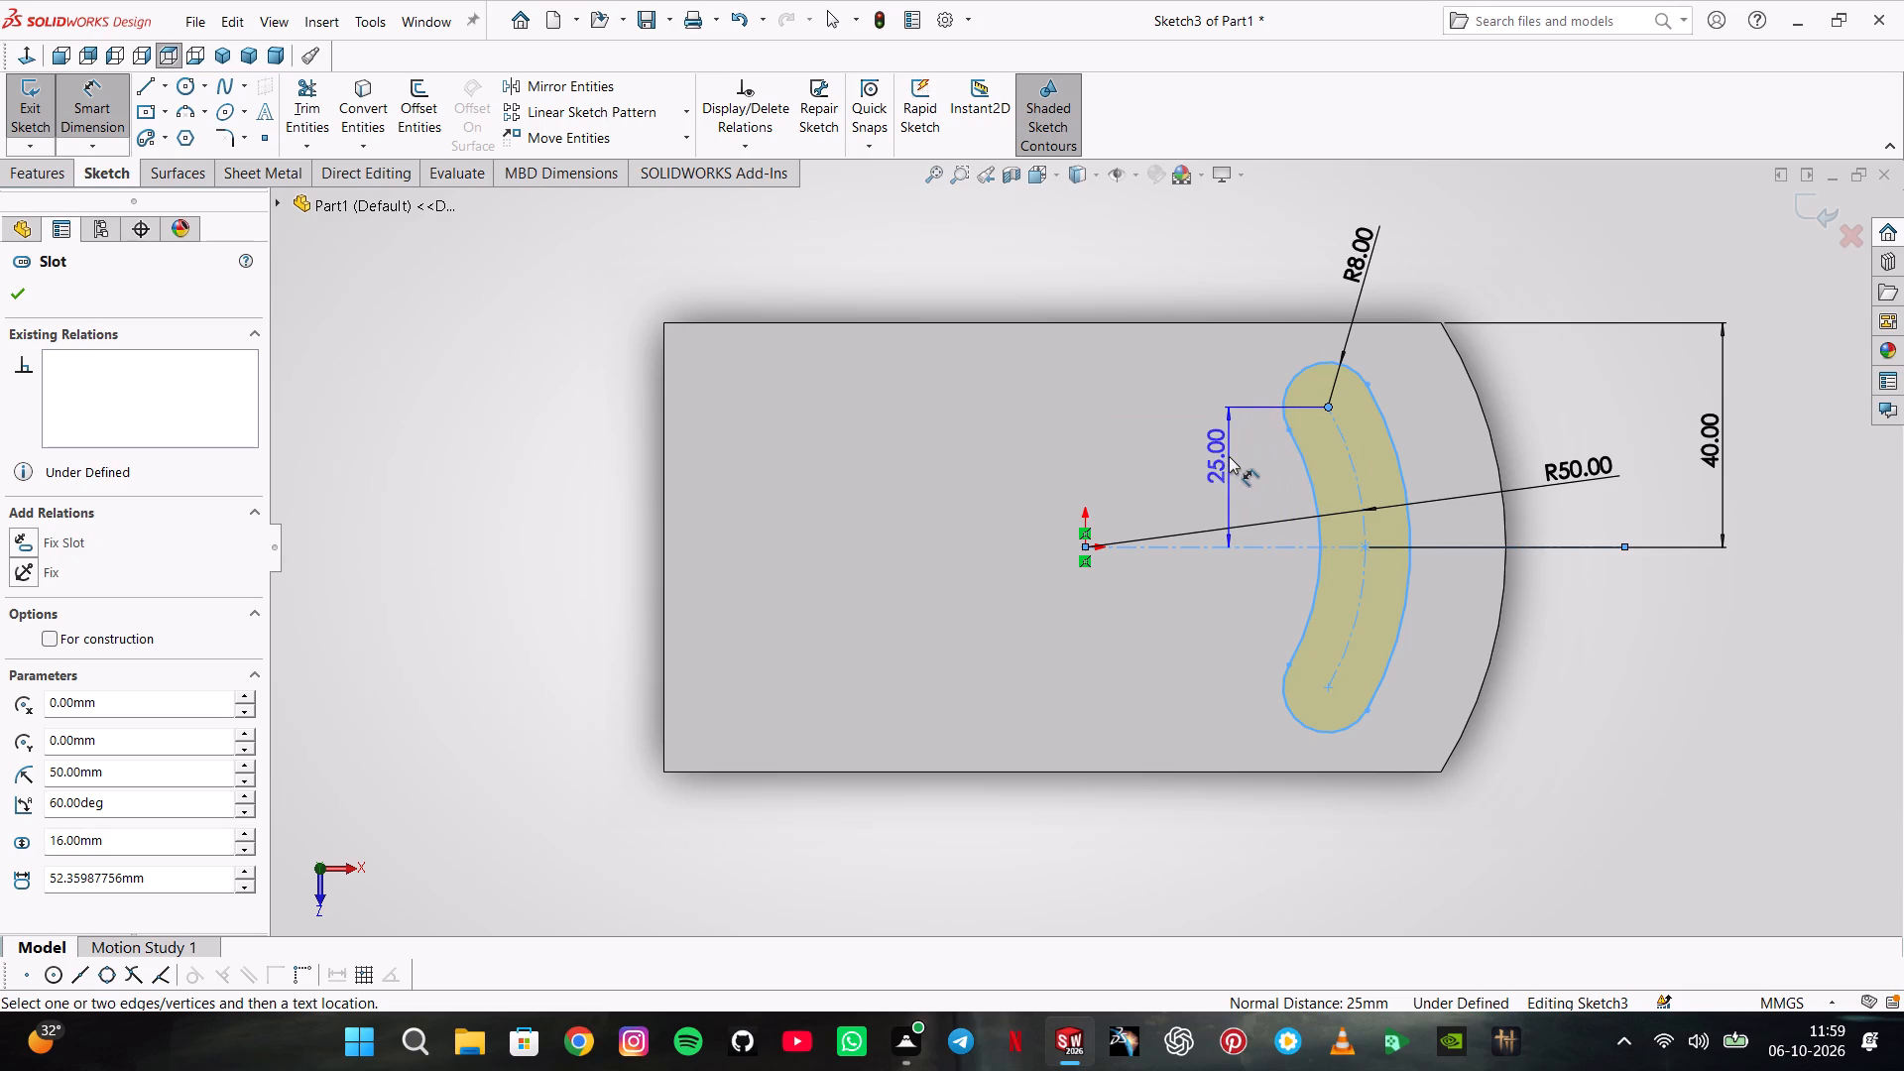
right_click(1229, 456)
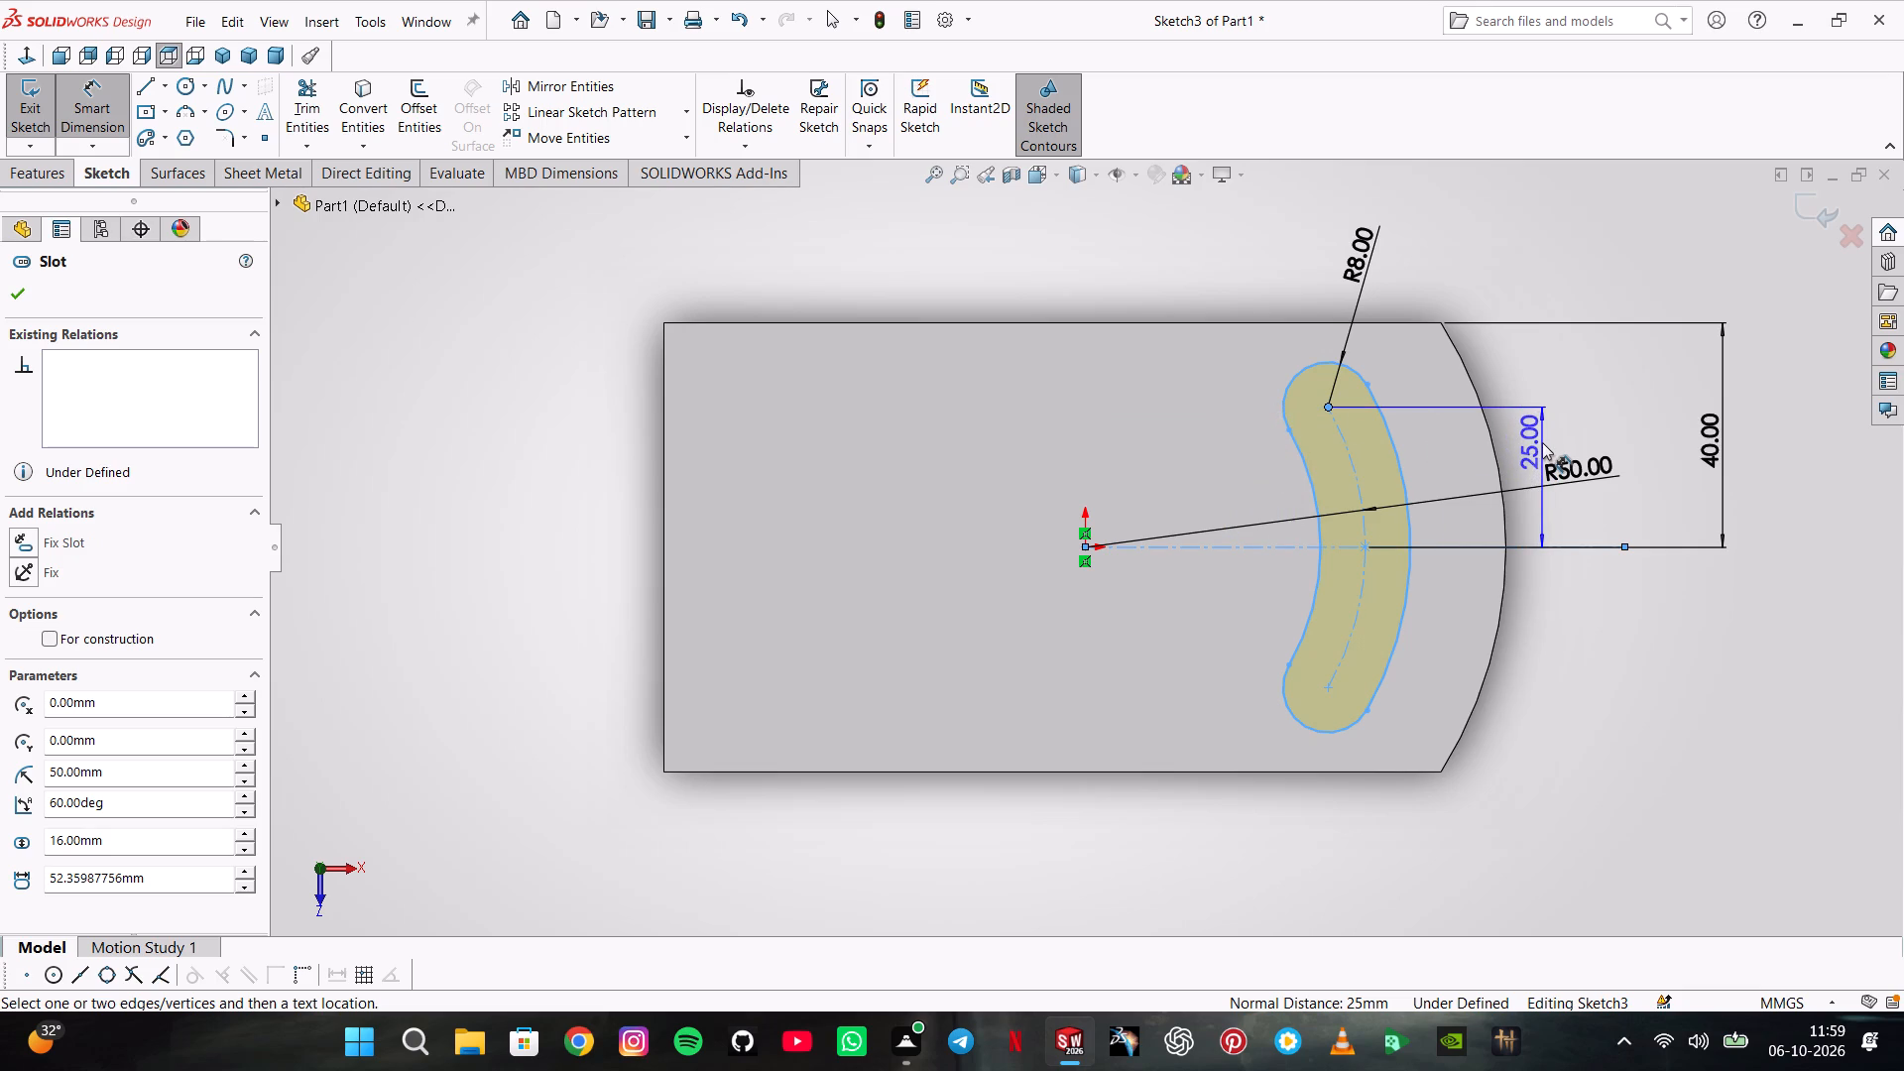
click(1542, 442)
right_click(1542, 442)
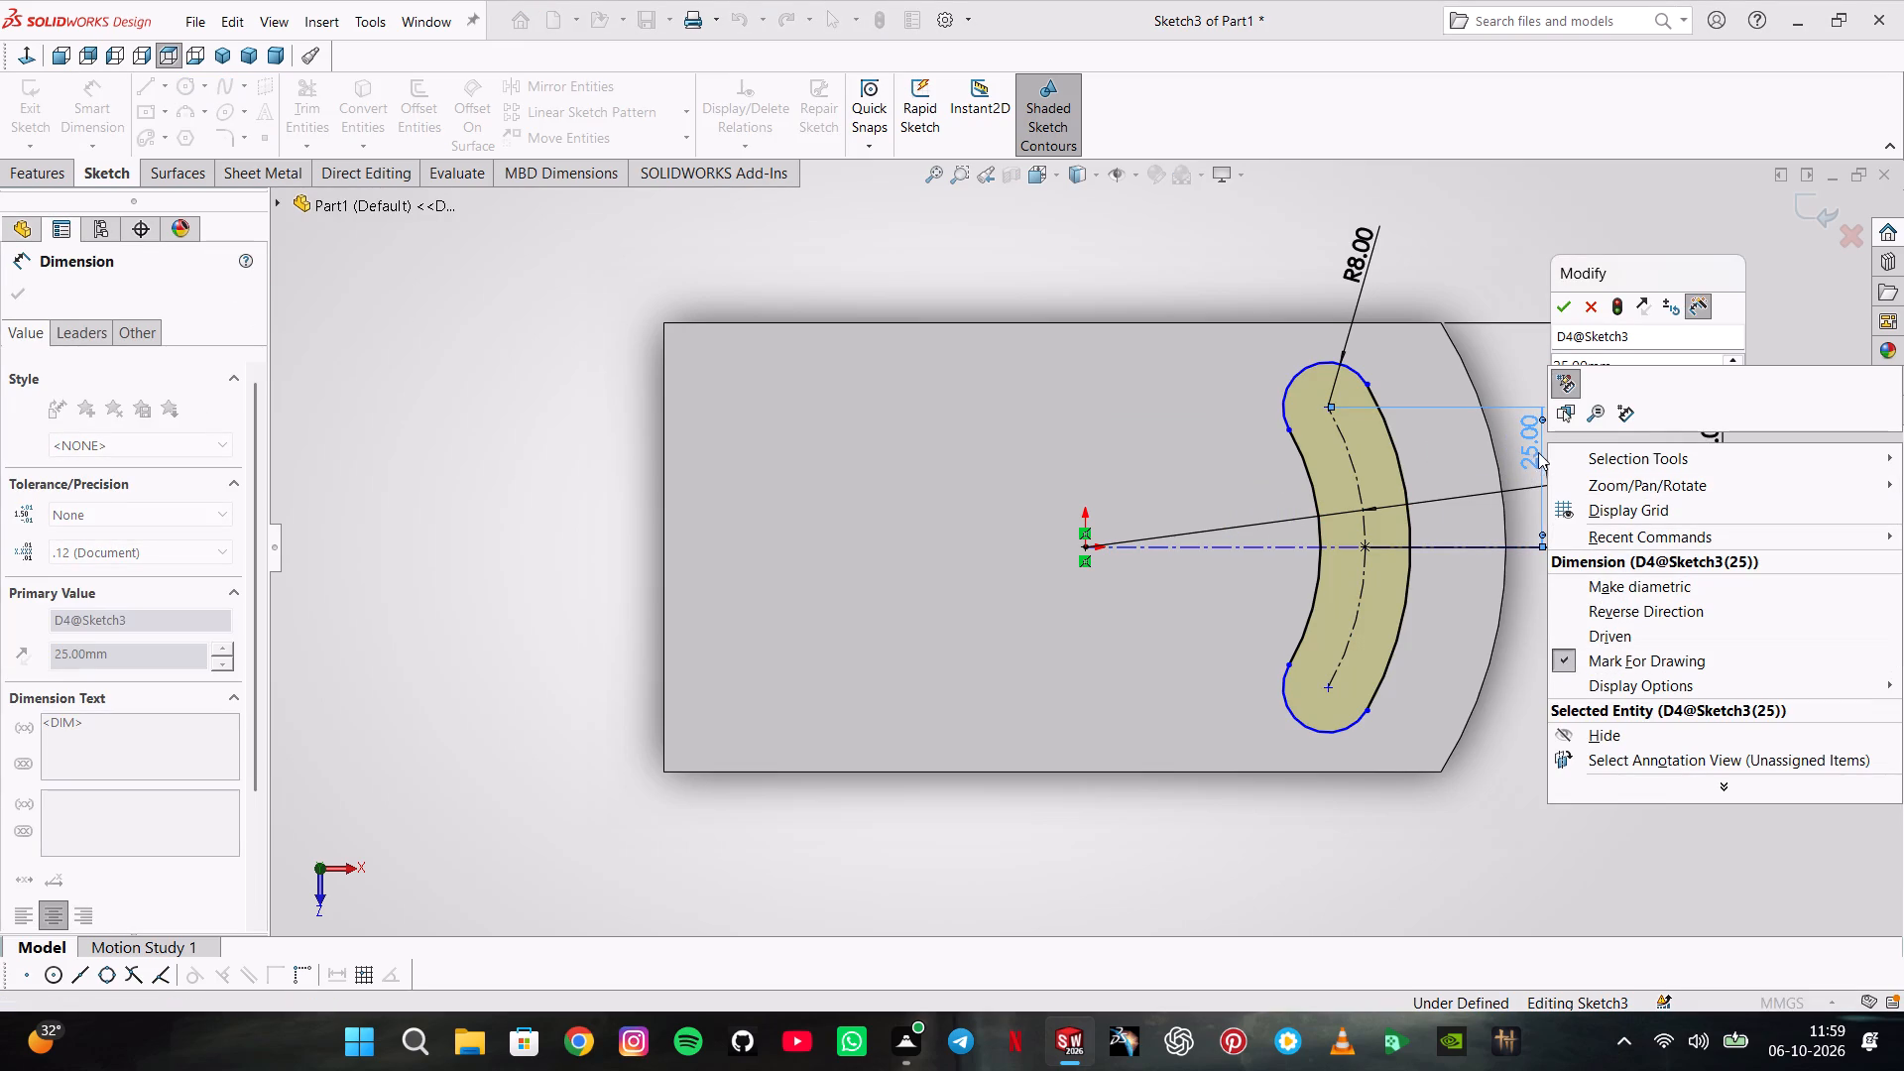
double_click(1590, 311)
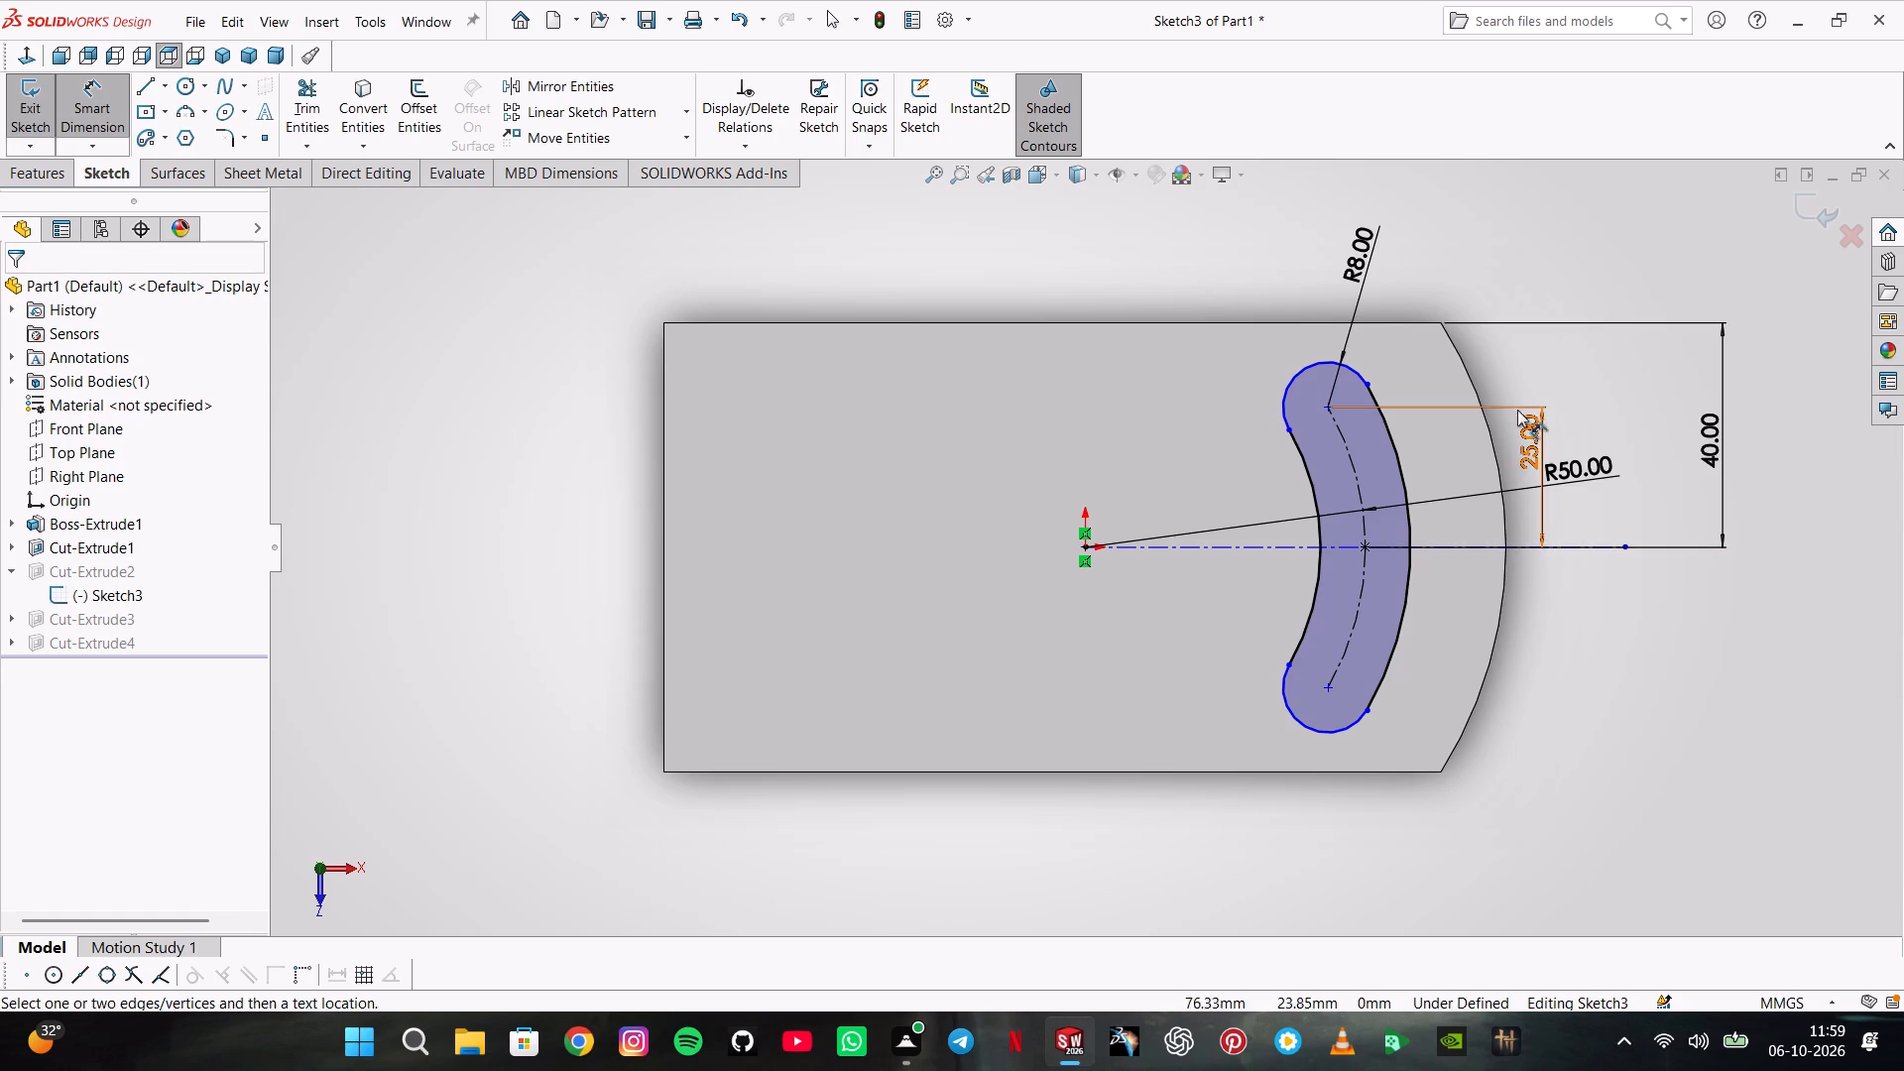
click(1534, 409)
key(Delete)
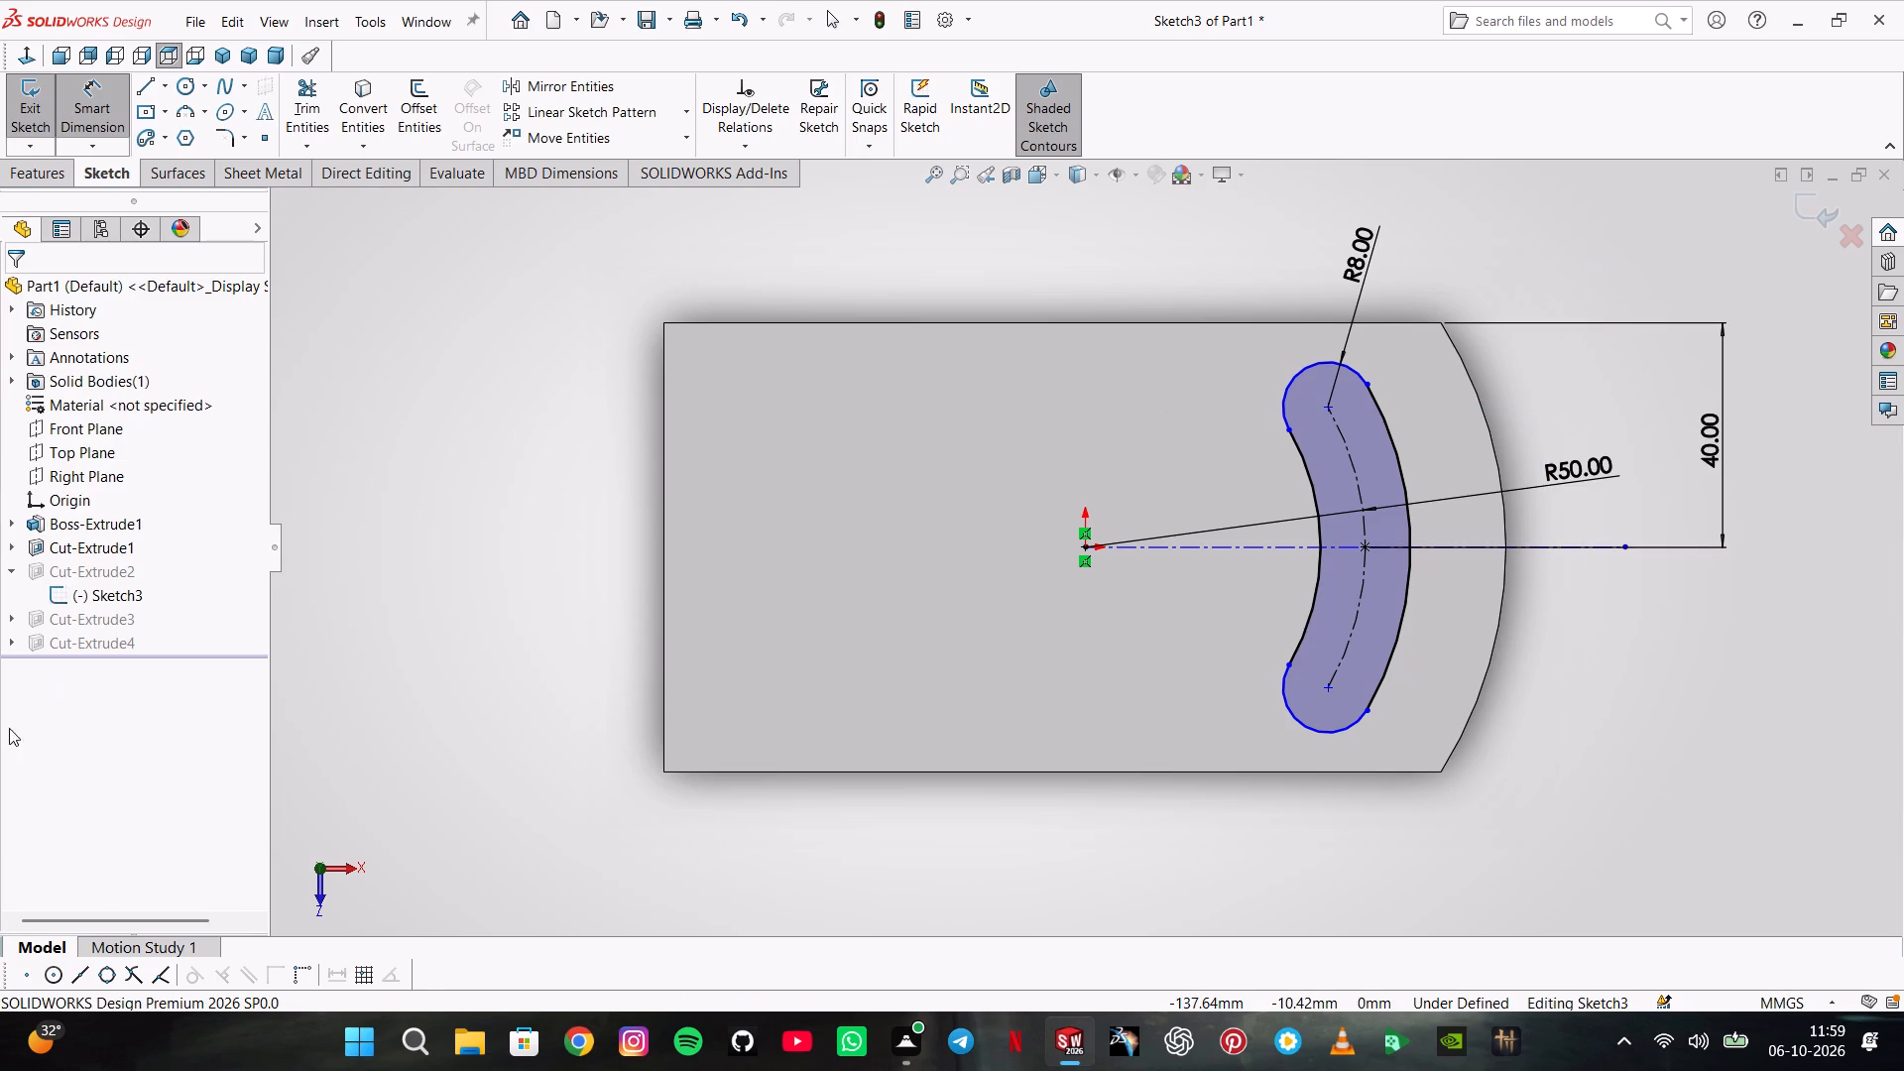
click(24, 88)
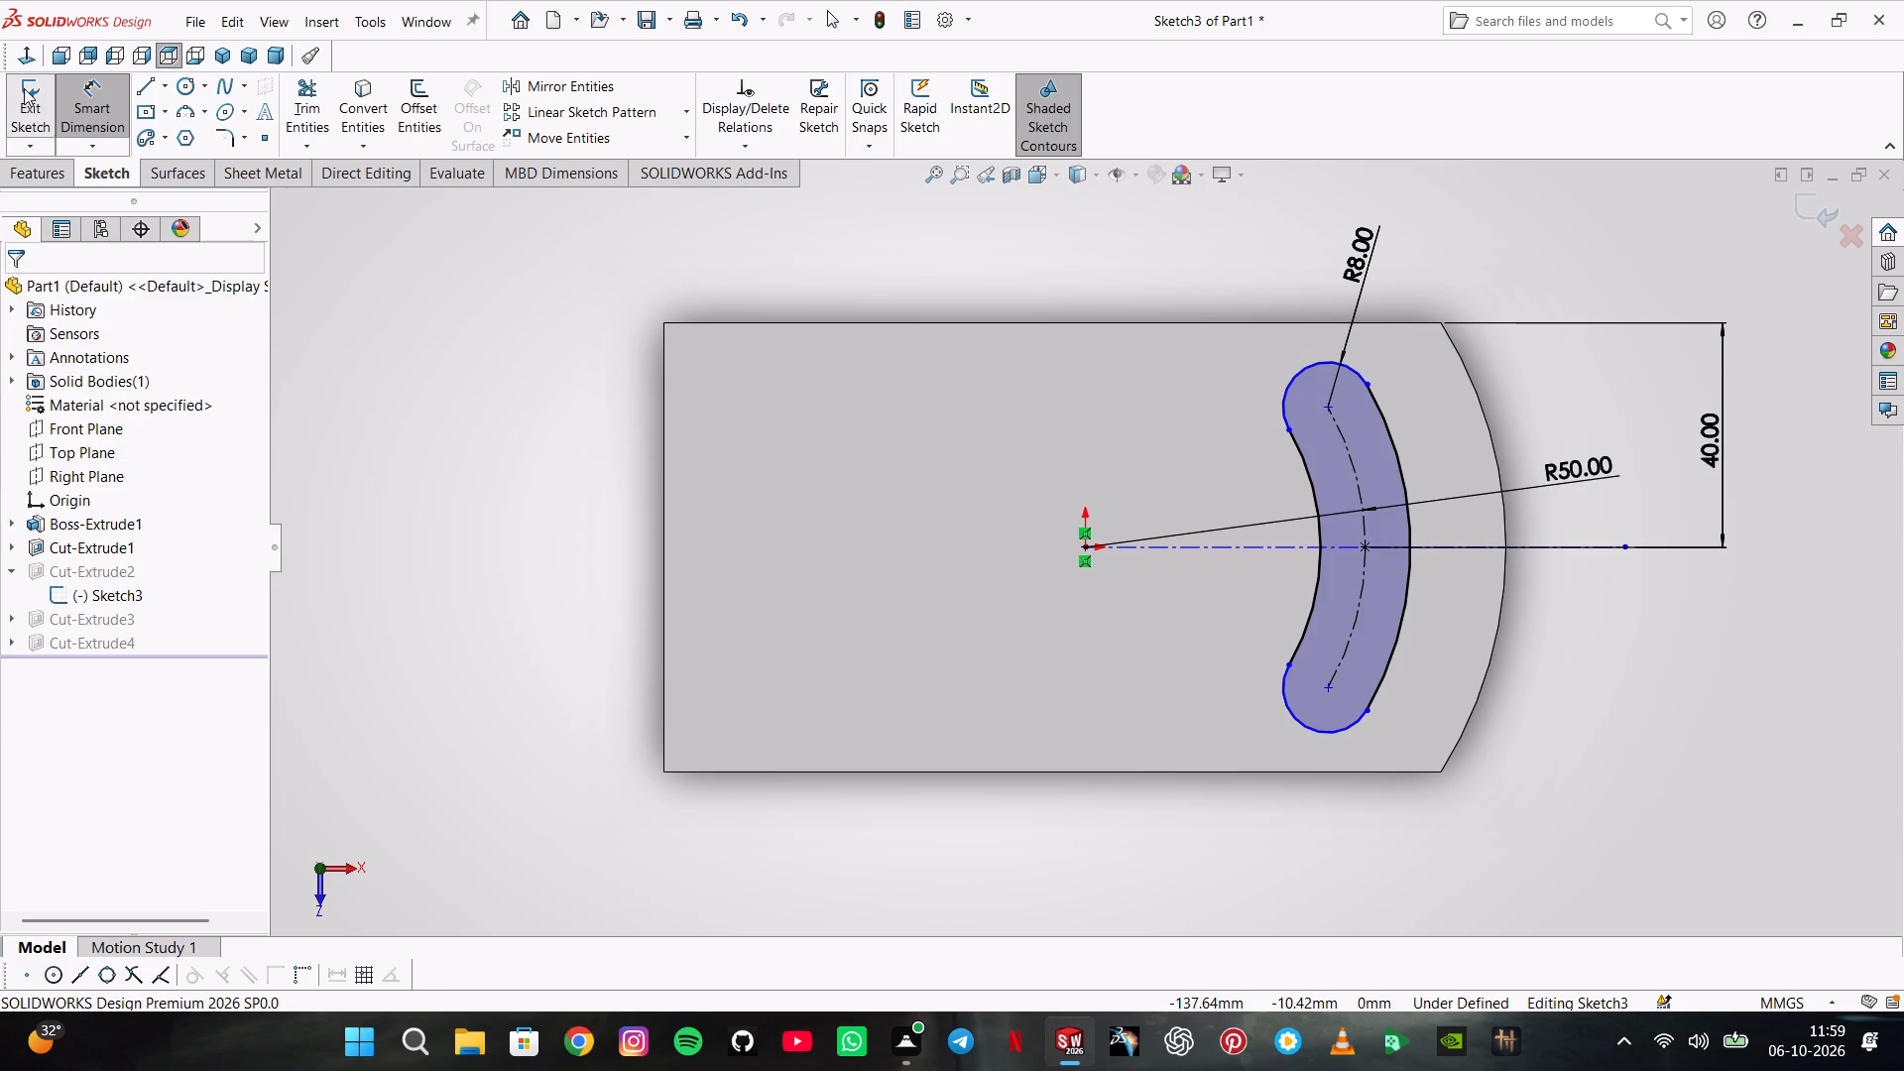
Delete the arc slot's cut feature and its leftover sketch from the plate.
click(113, 570)
right_click(113, 570)
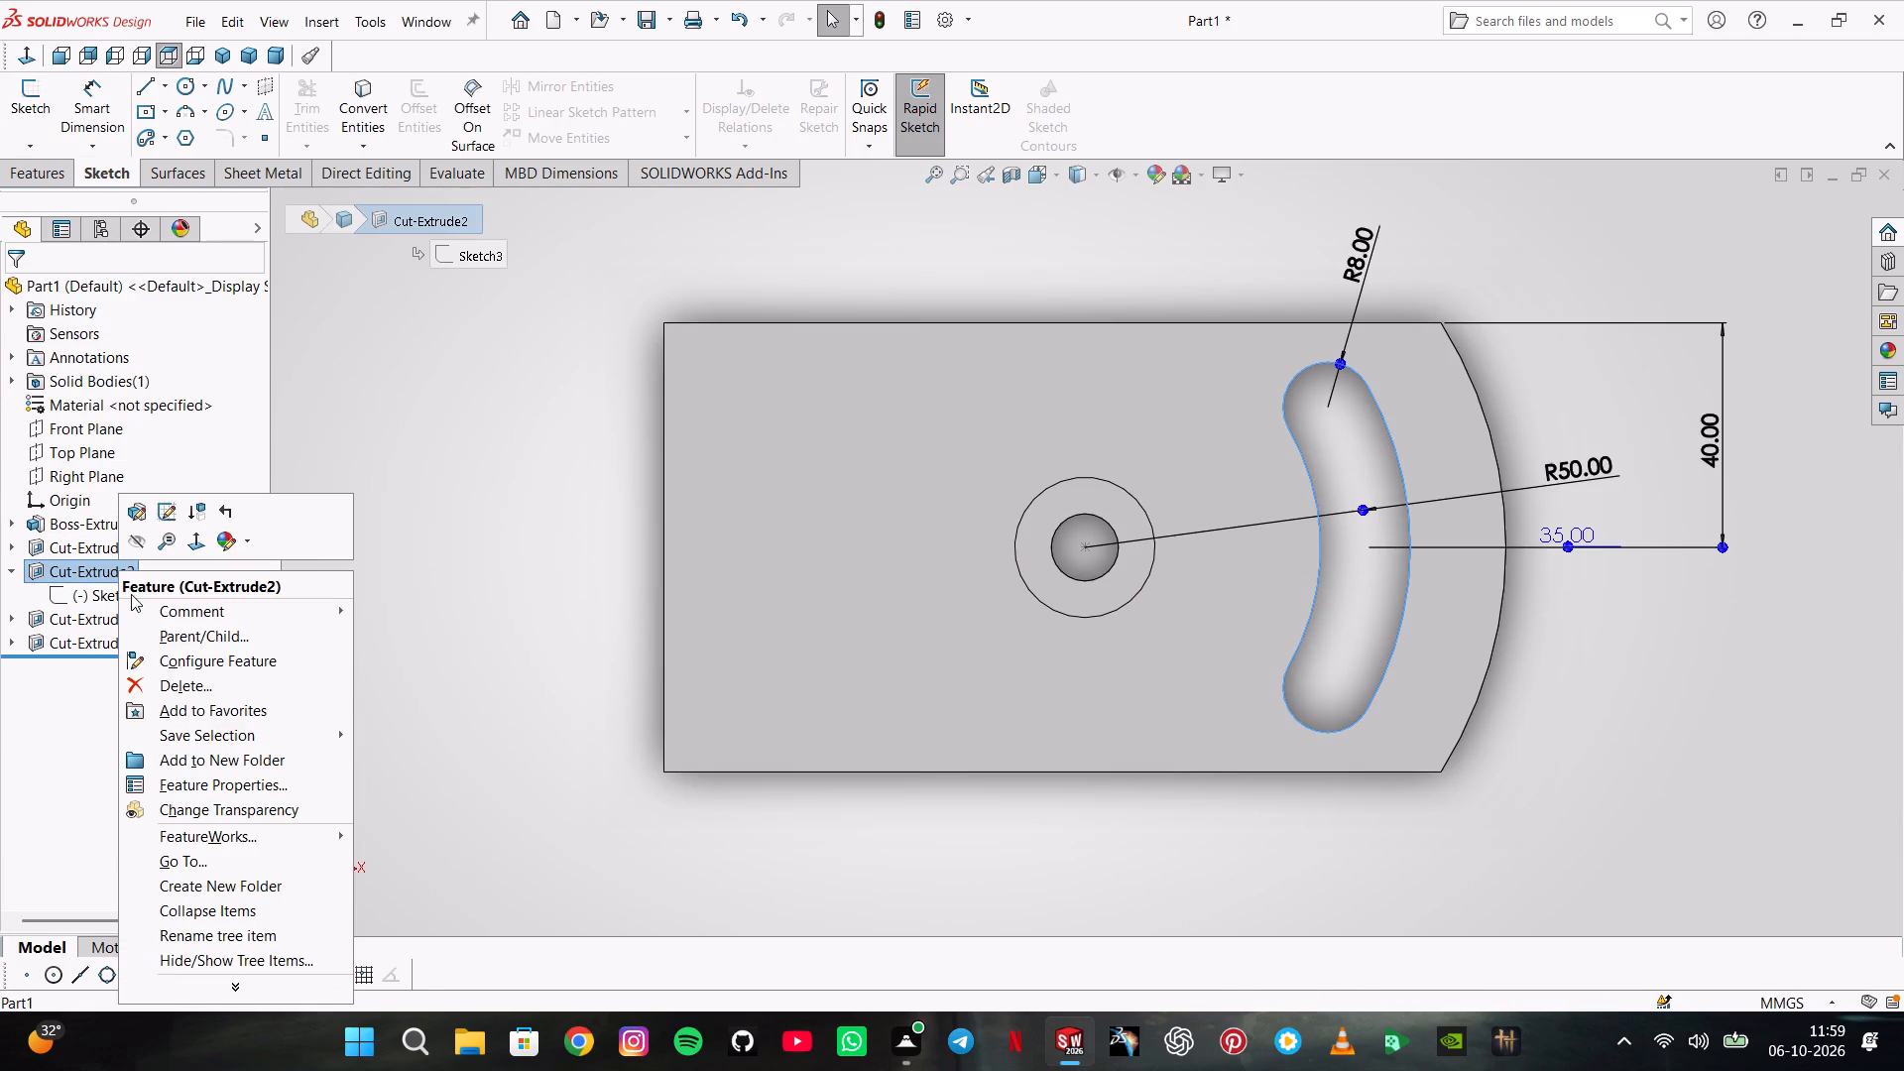
click(167, 675)
key(Return)
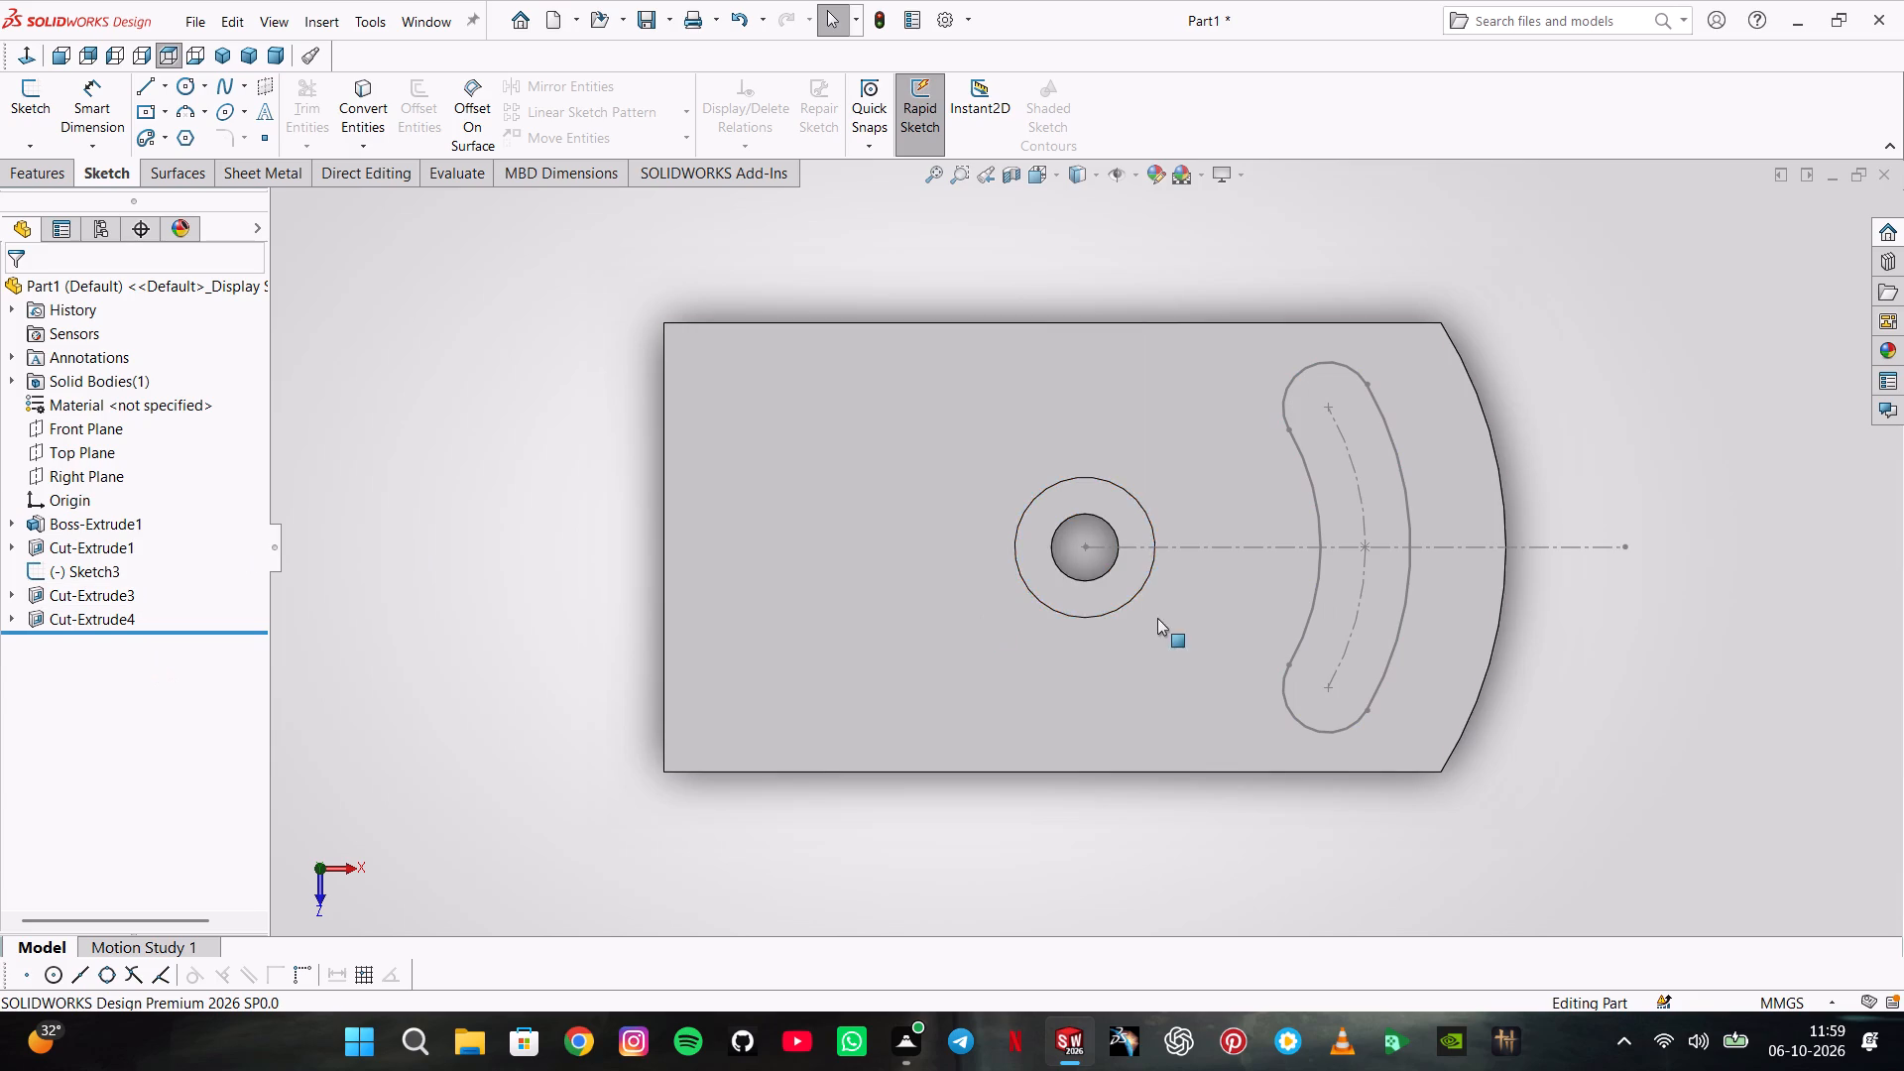
right_click(116, 574)
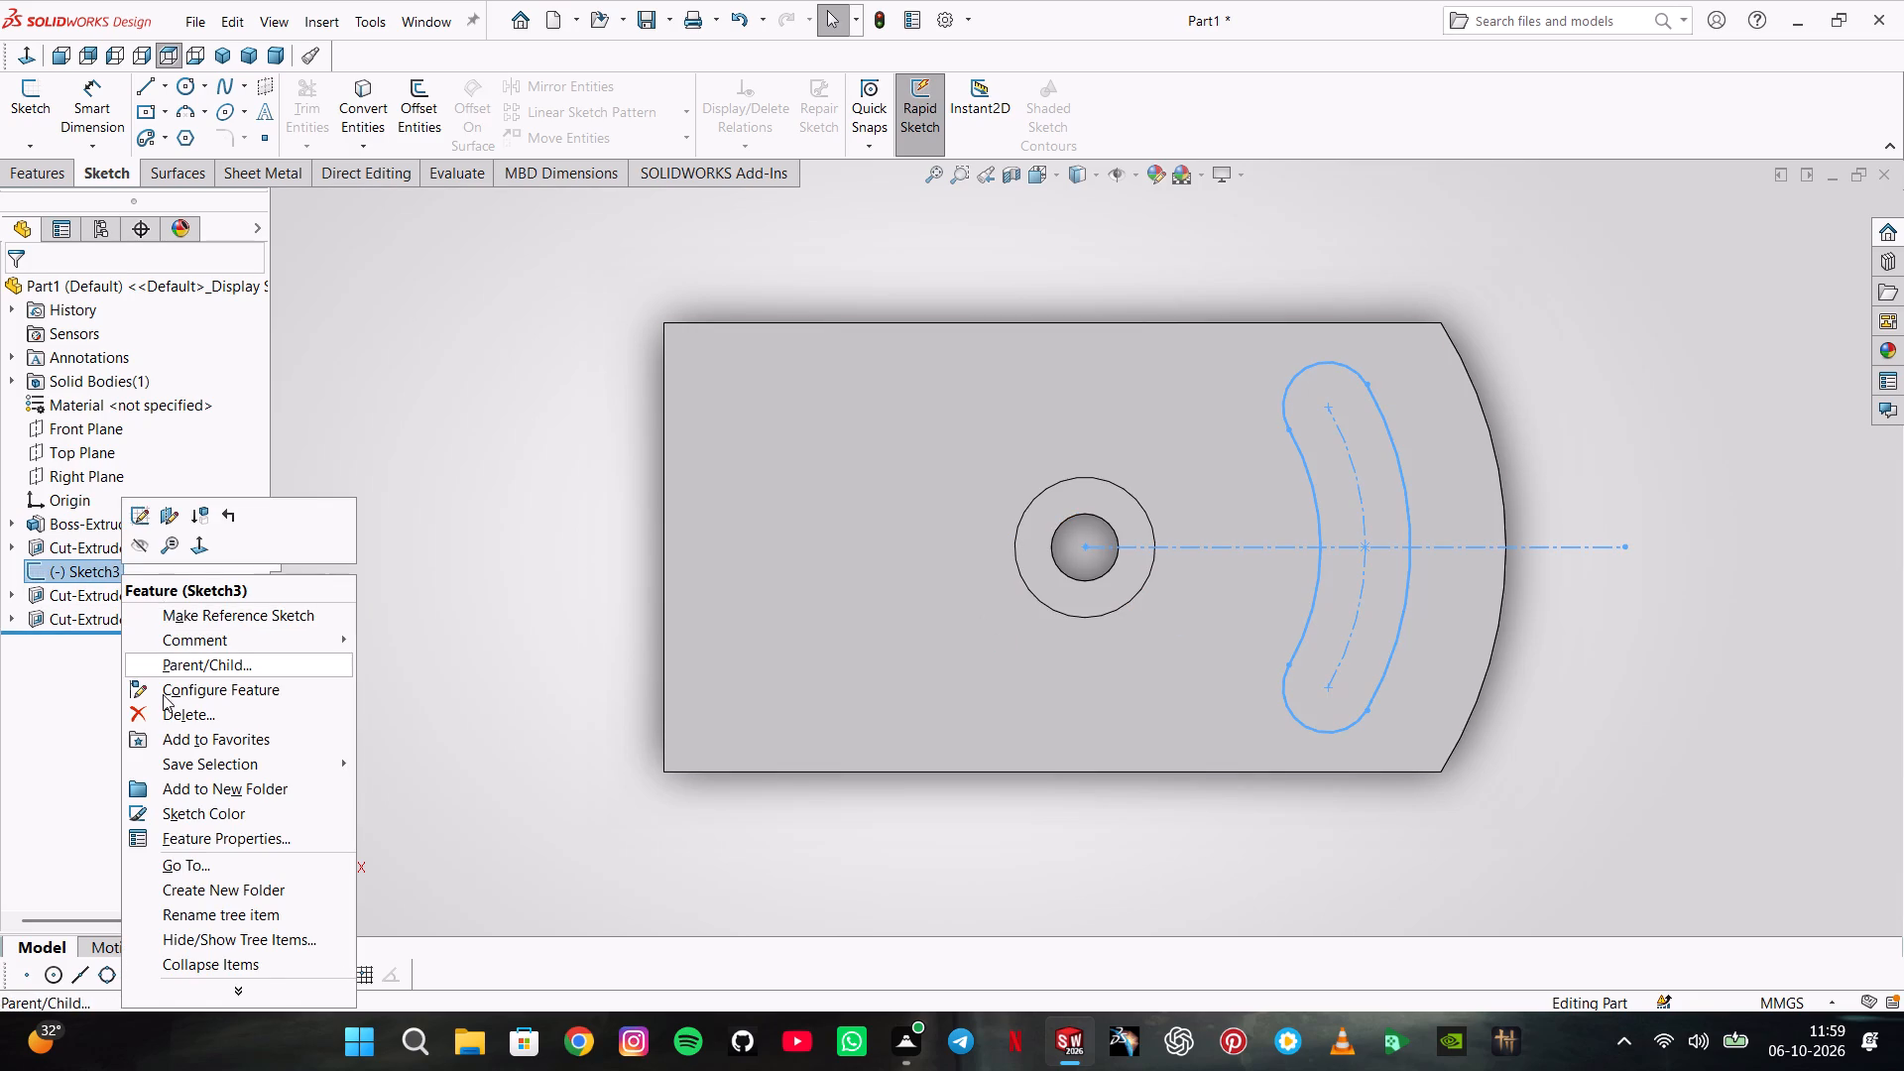
click(164, 711)
key(Return)
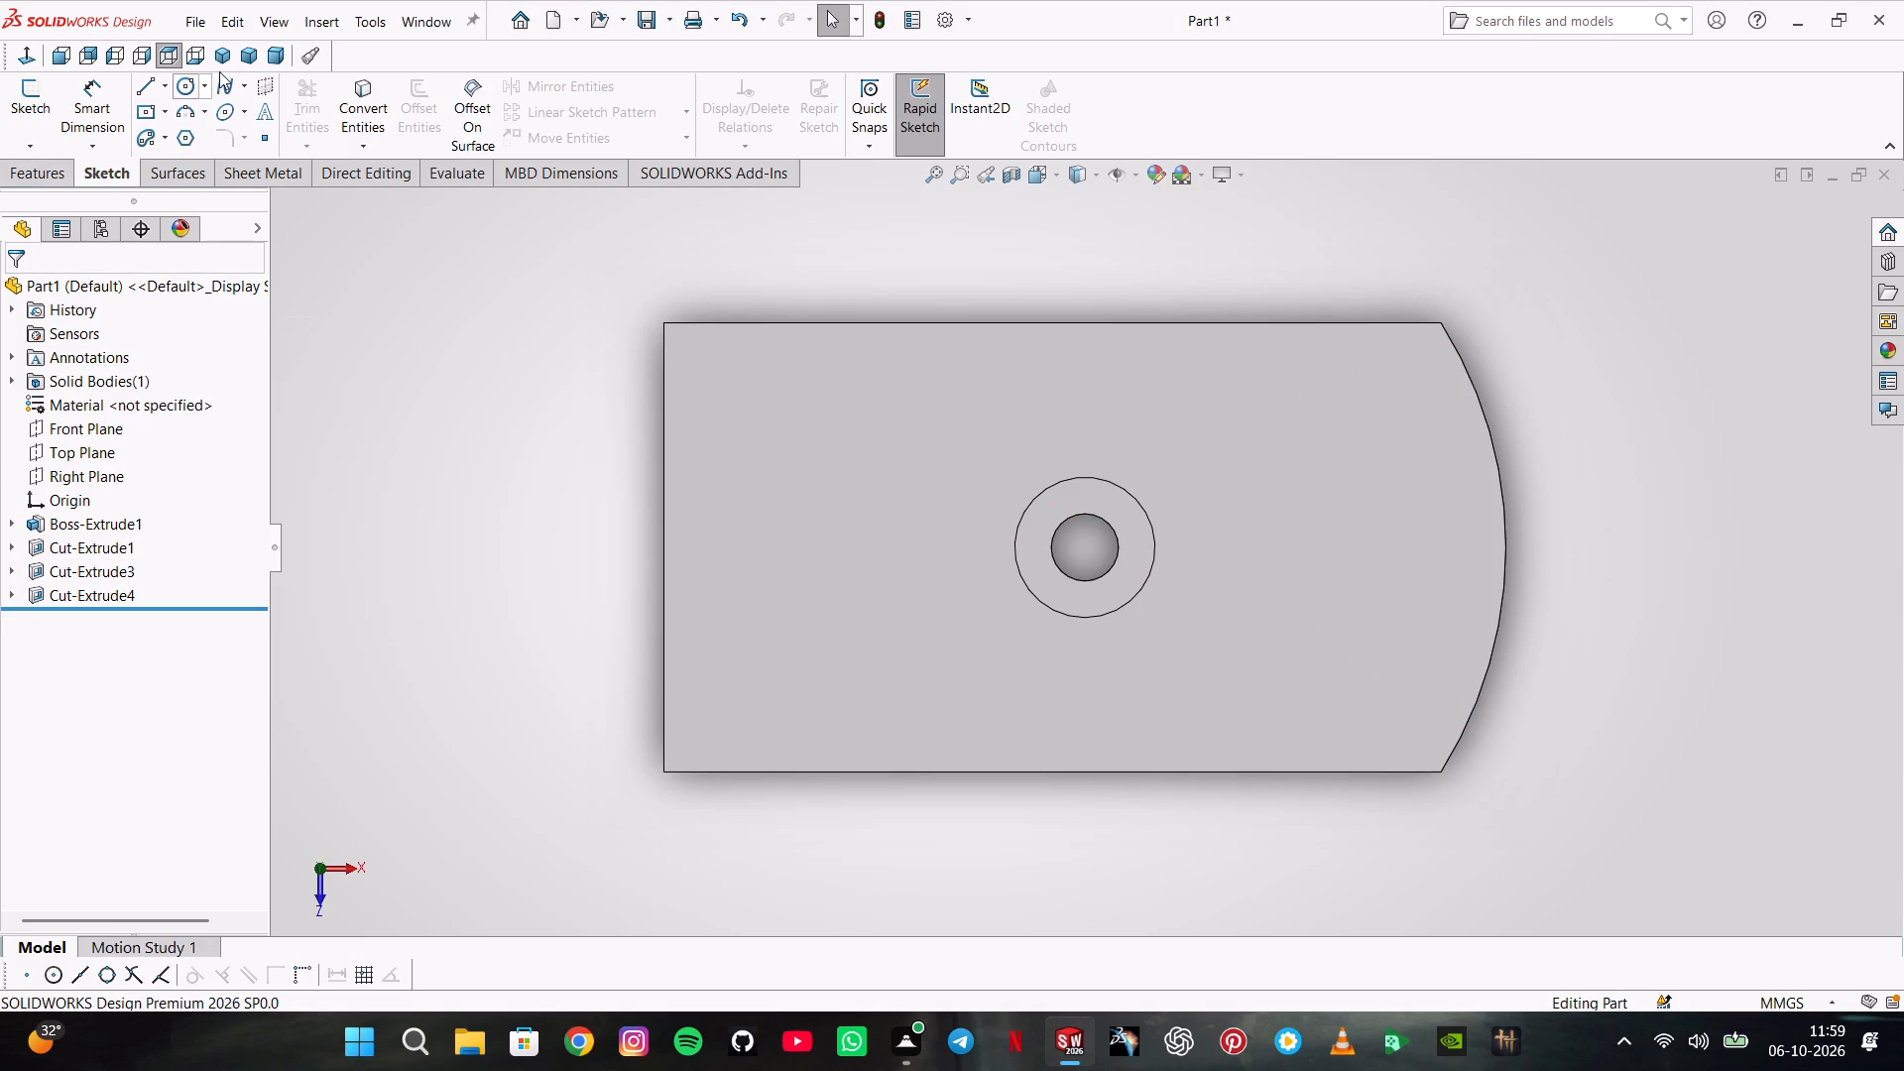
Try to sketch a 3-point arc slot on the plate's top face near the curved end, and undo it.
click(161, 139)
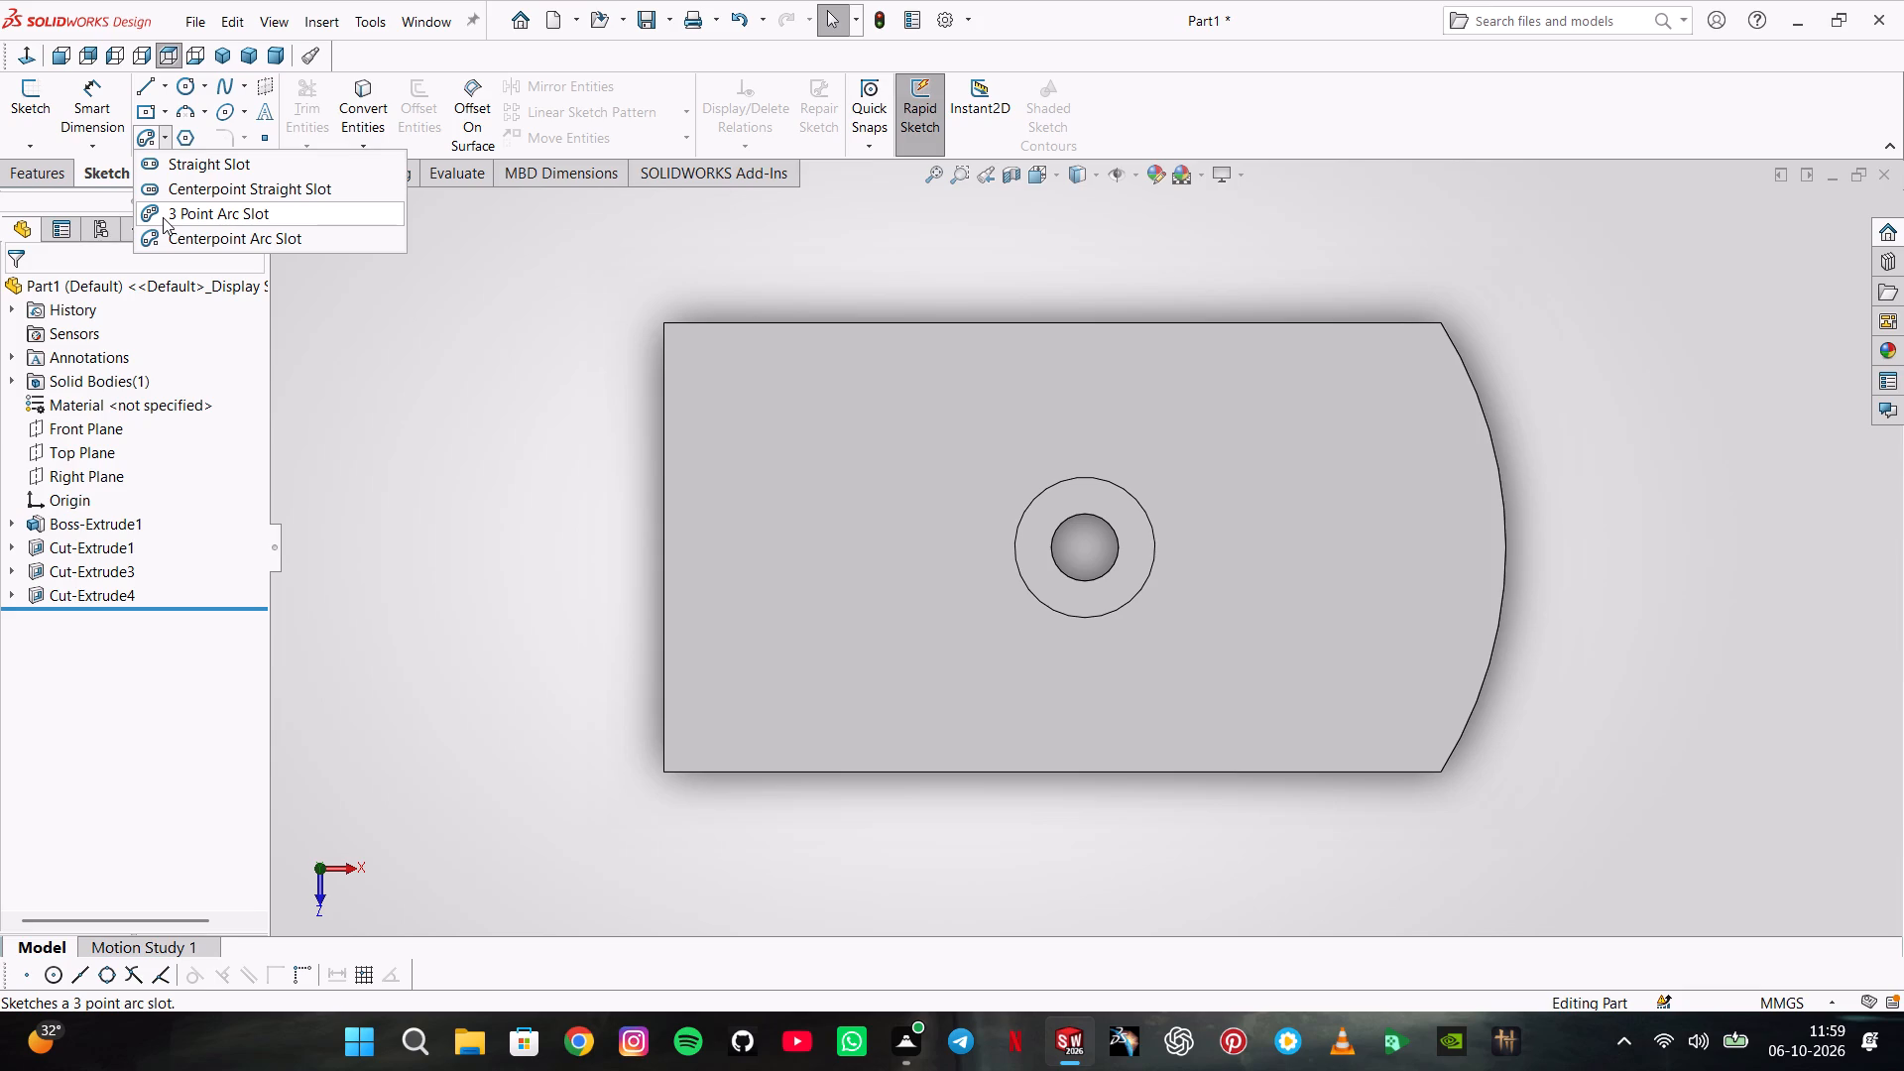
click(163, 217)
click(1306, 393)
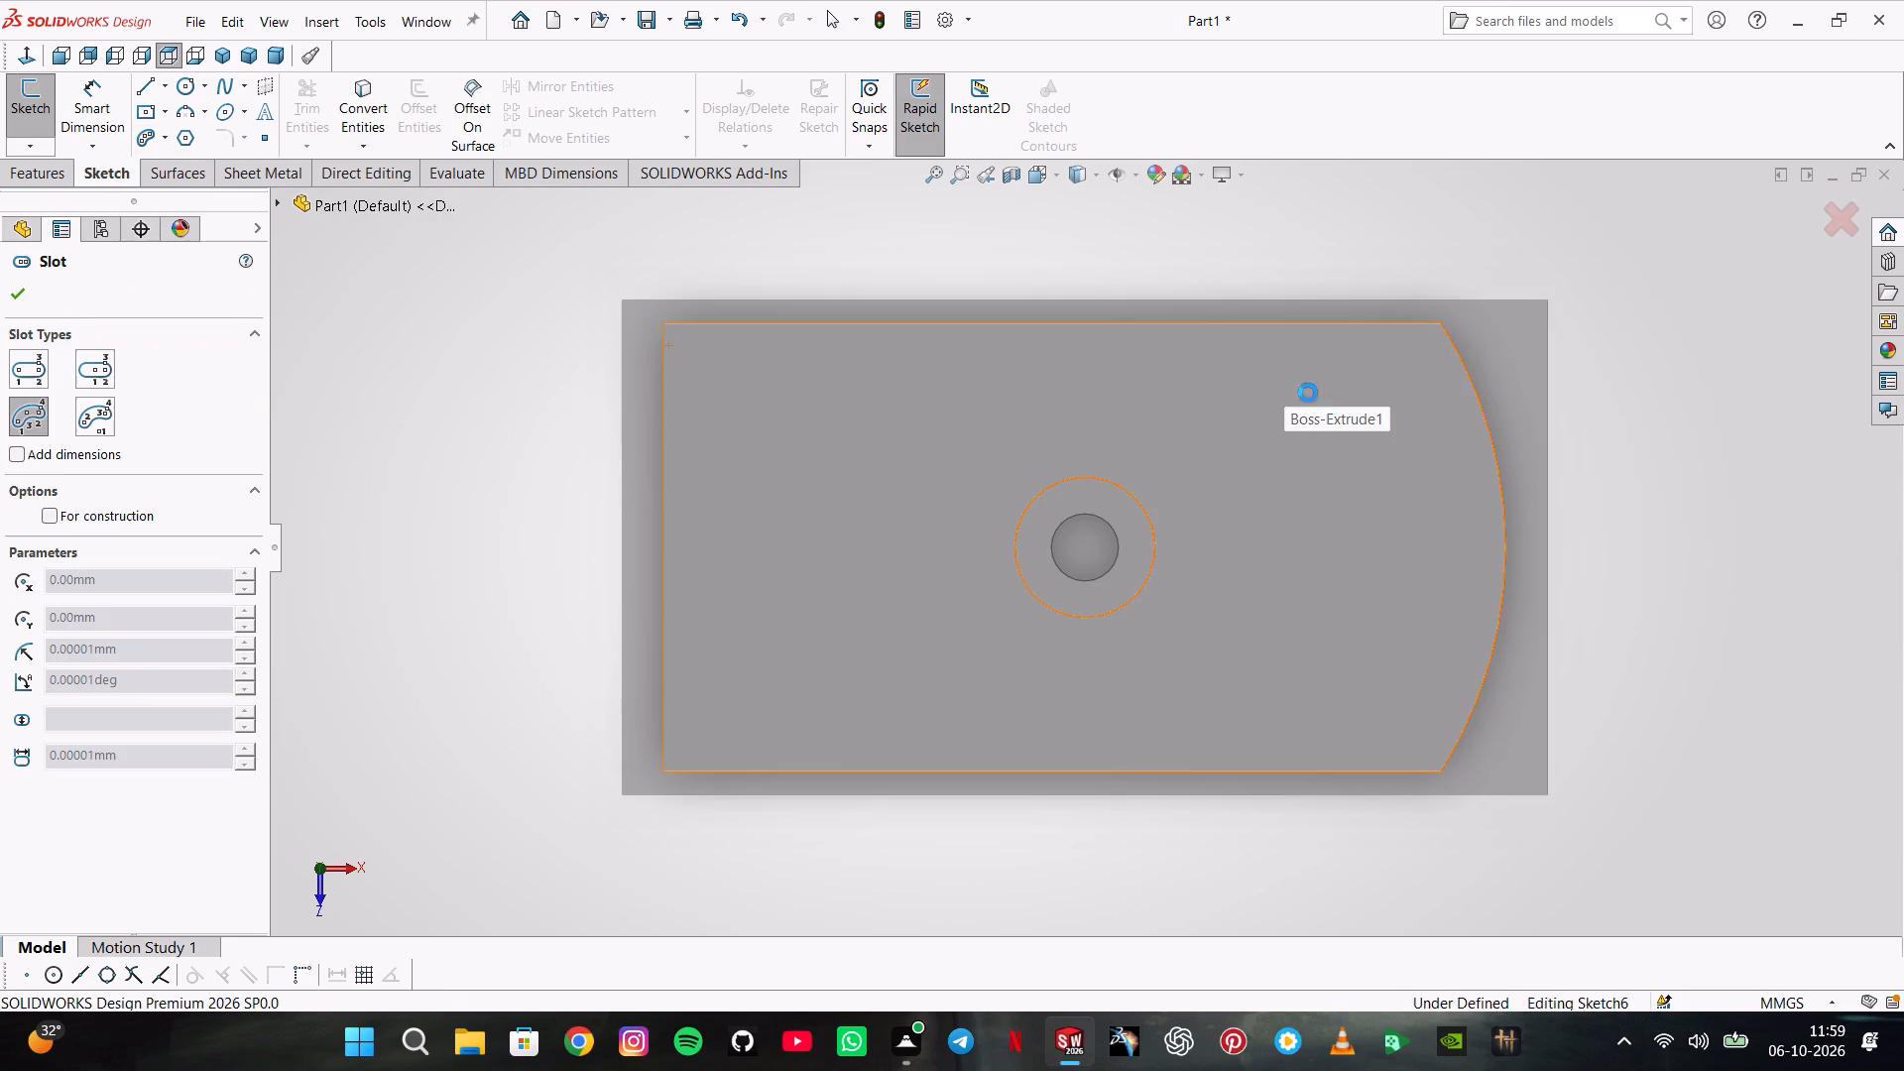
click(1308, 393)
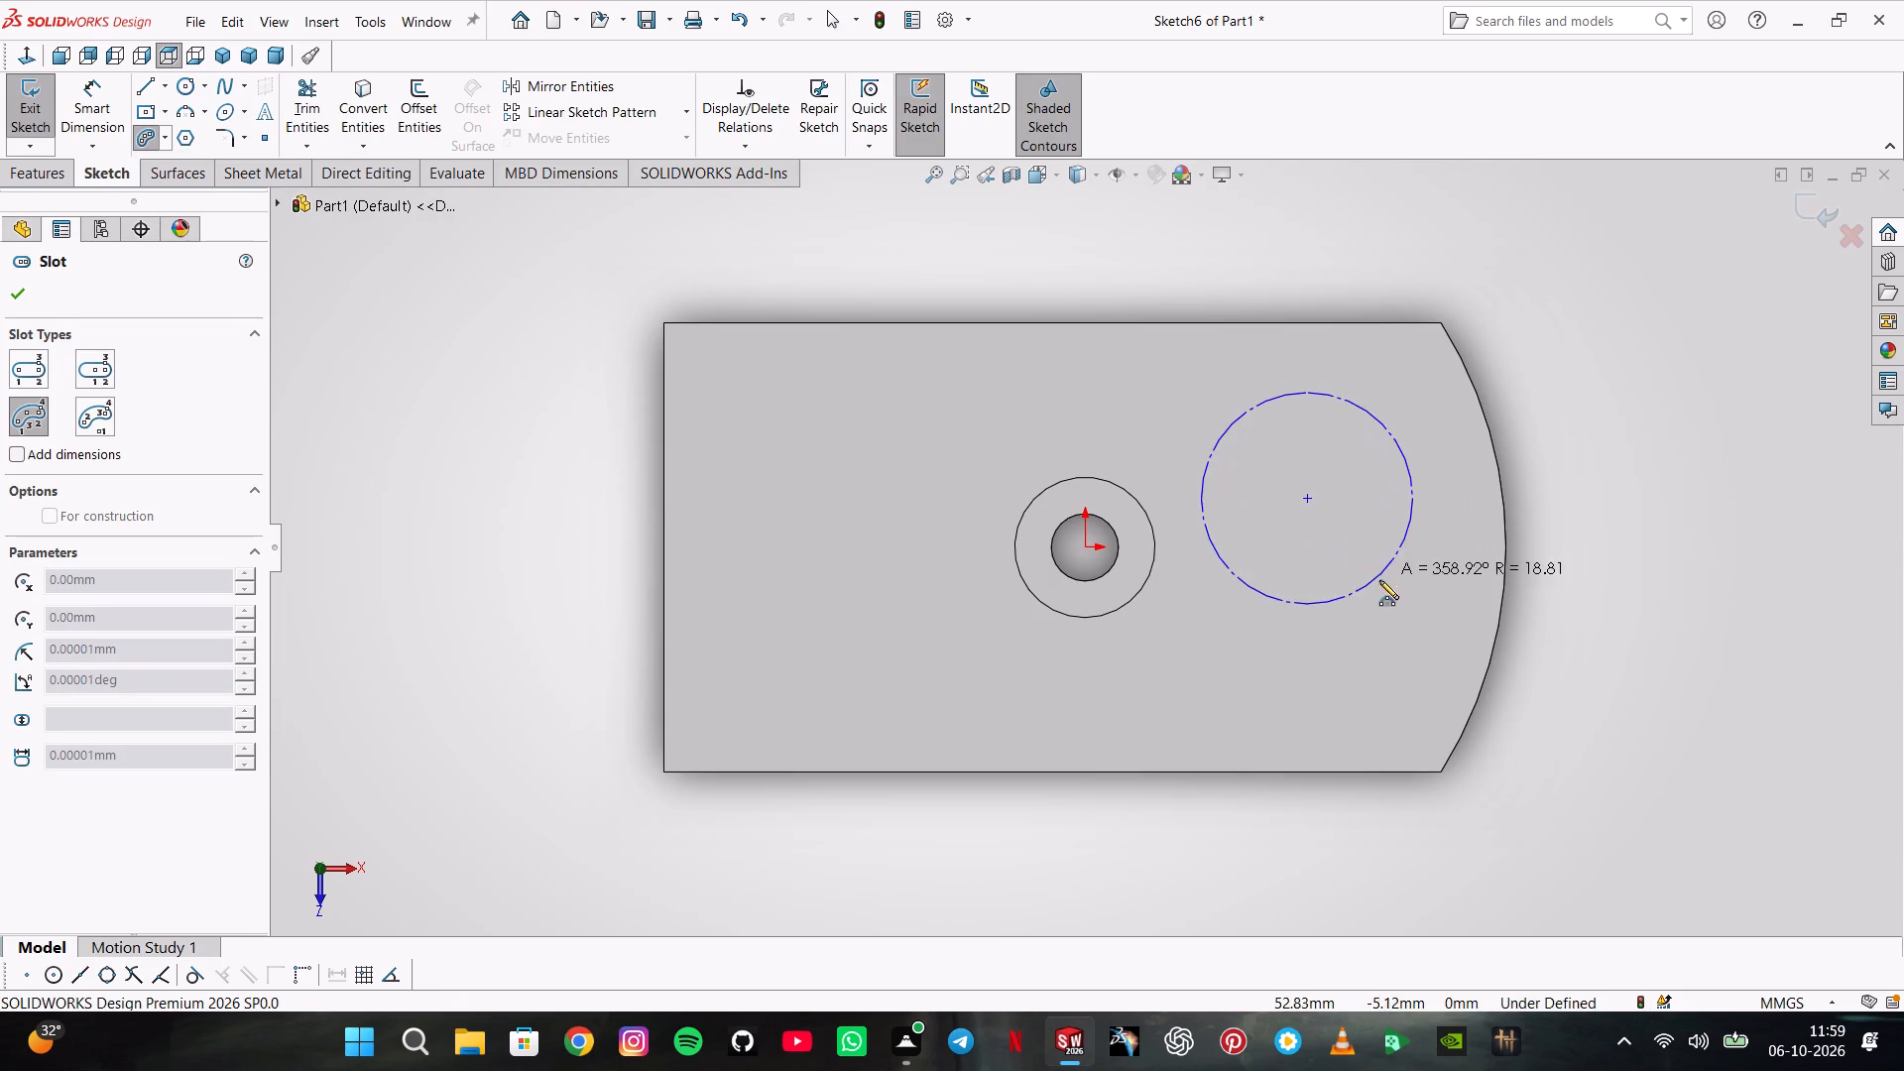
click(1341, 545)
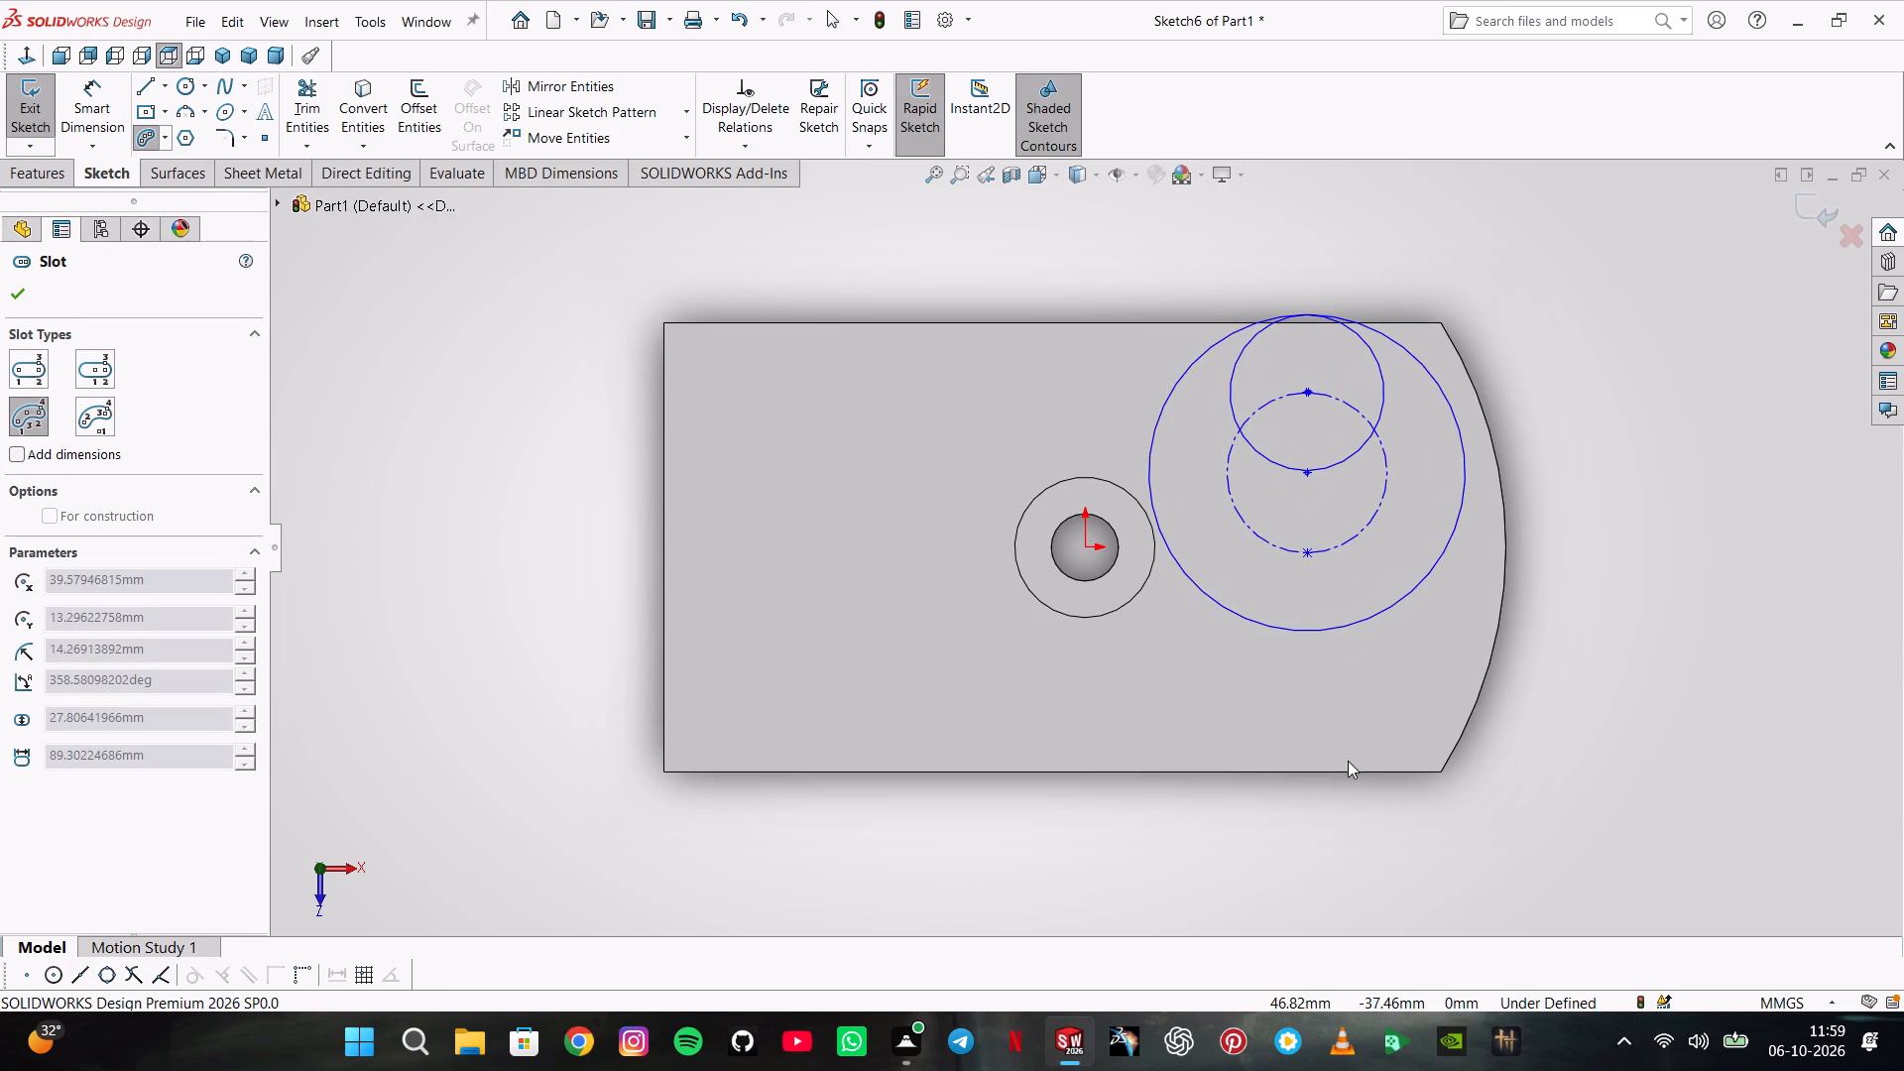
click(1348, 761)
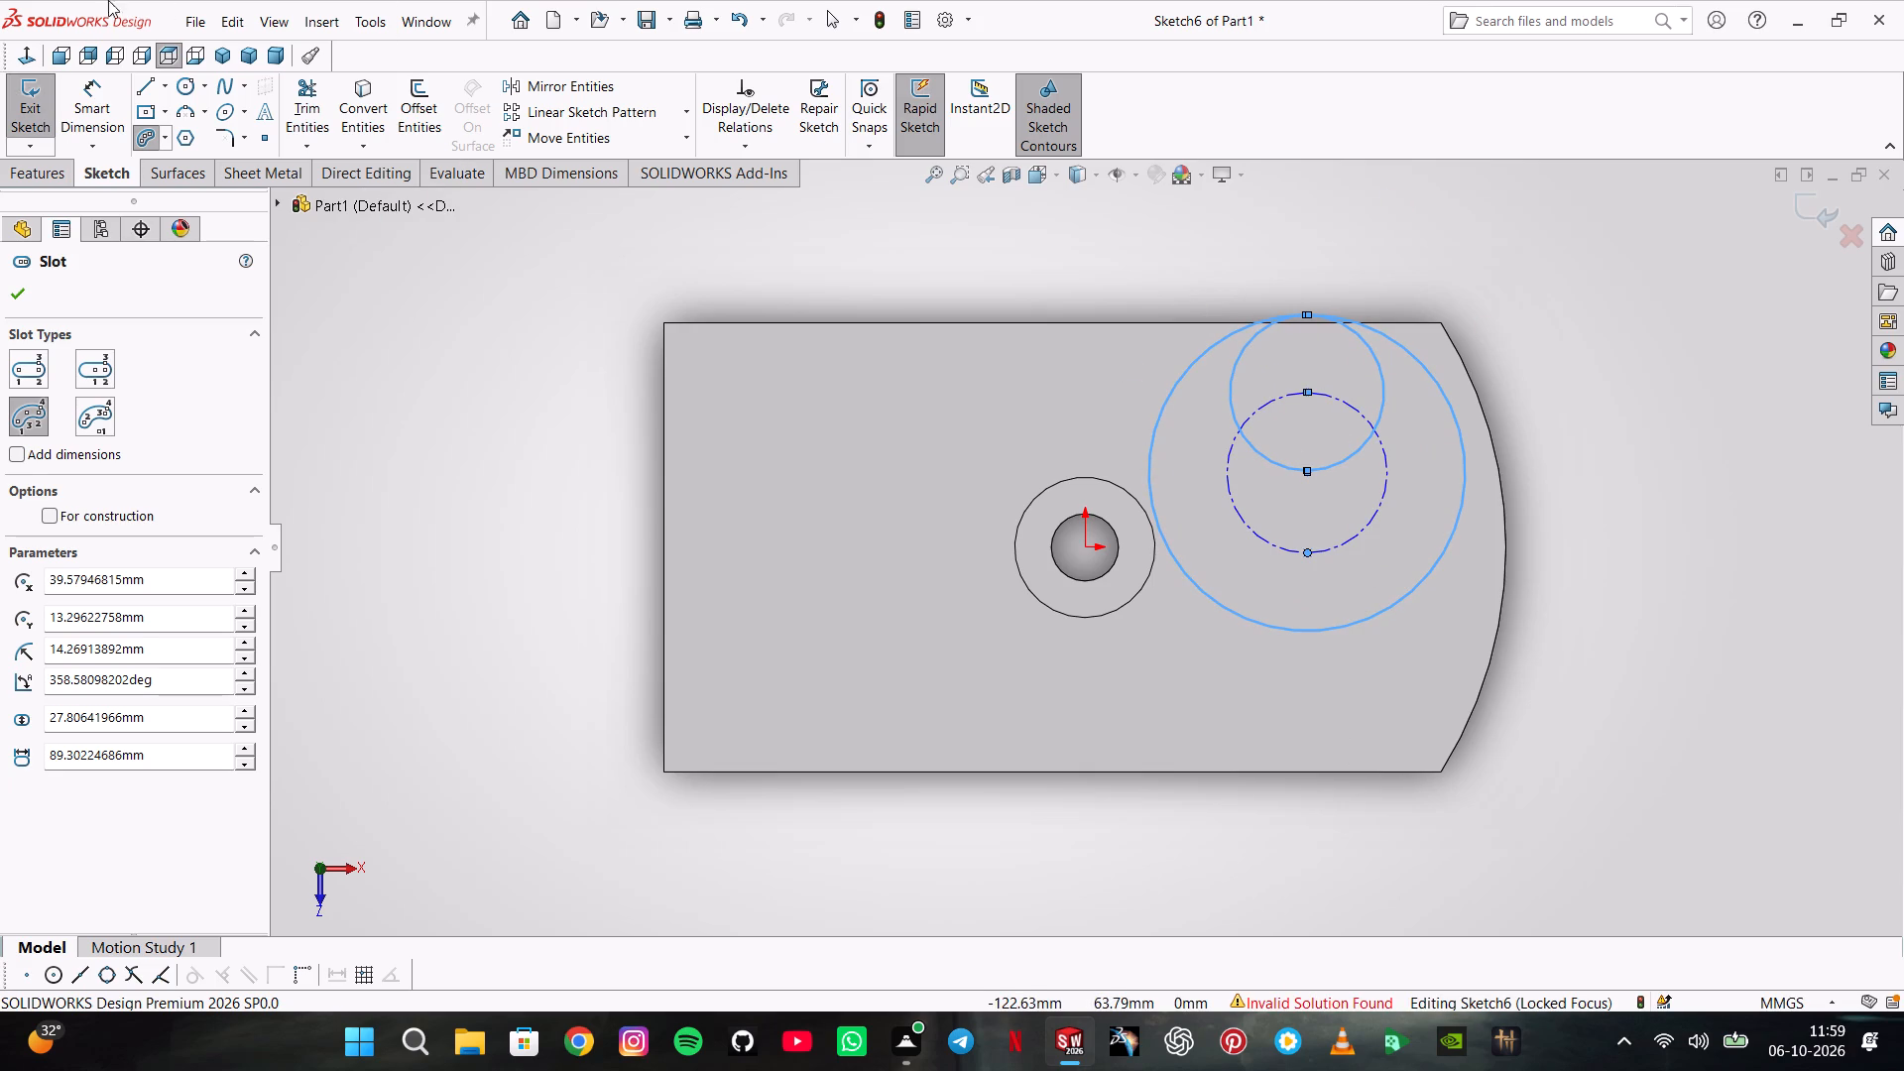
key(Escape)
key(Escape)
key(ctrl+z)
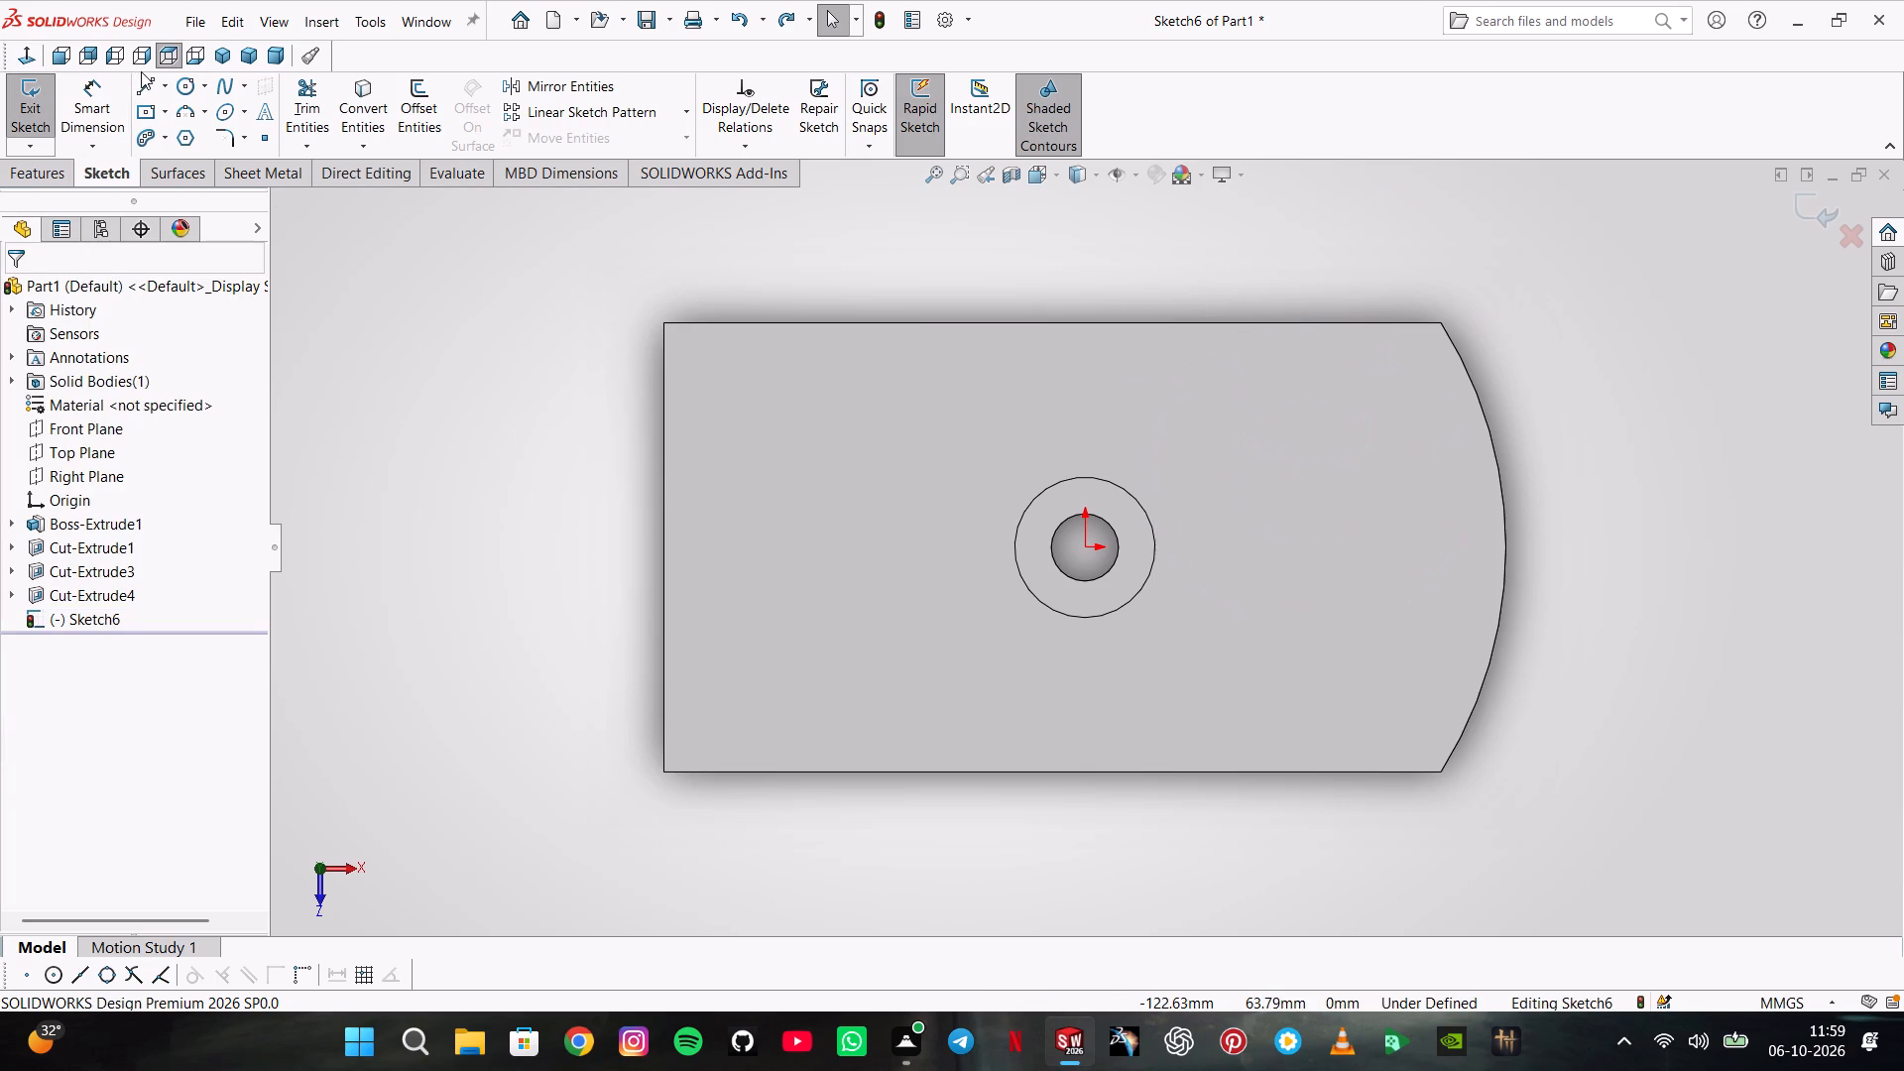
Sketch a centerpoint arc slot on the top face, centred on the origin, about 57 mm radius, 64° sweep and 14.6 mm wide.
click(166, 137)
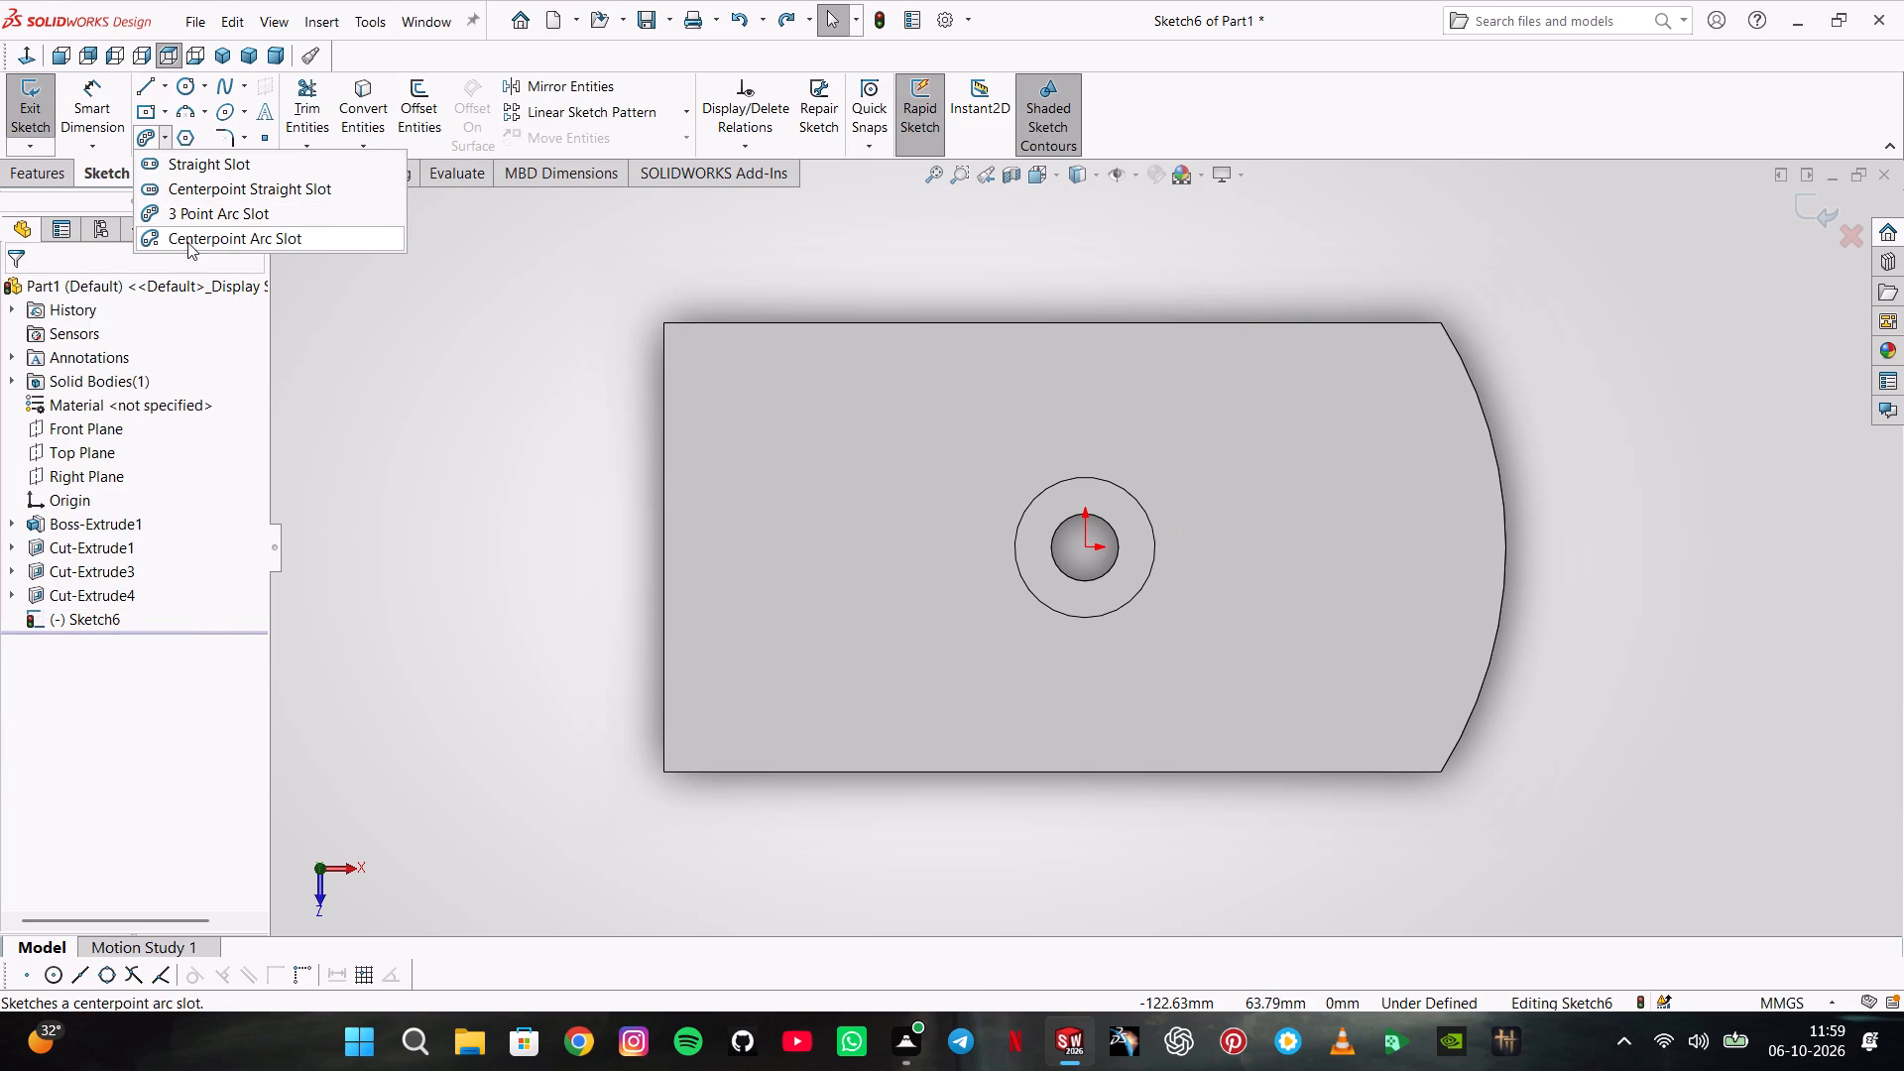
click(190, 245)
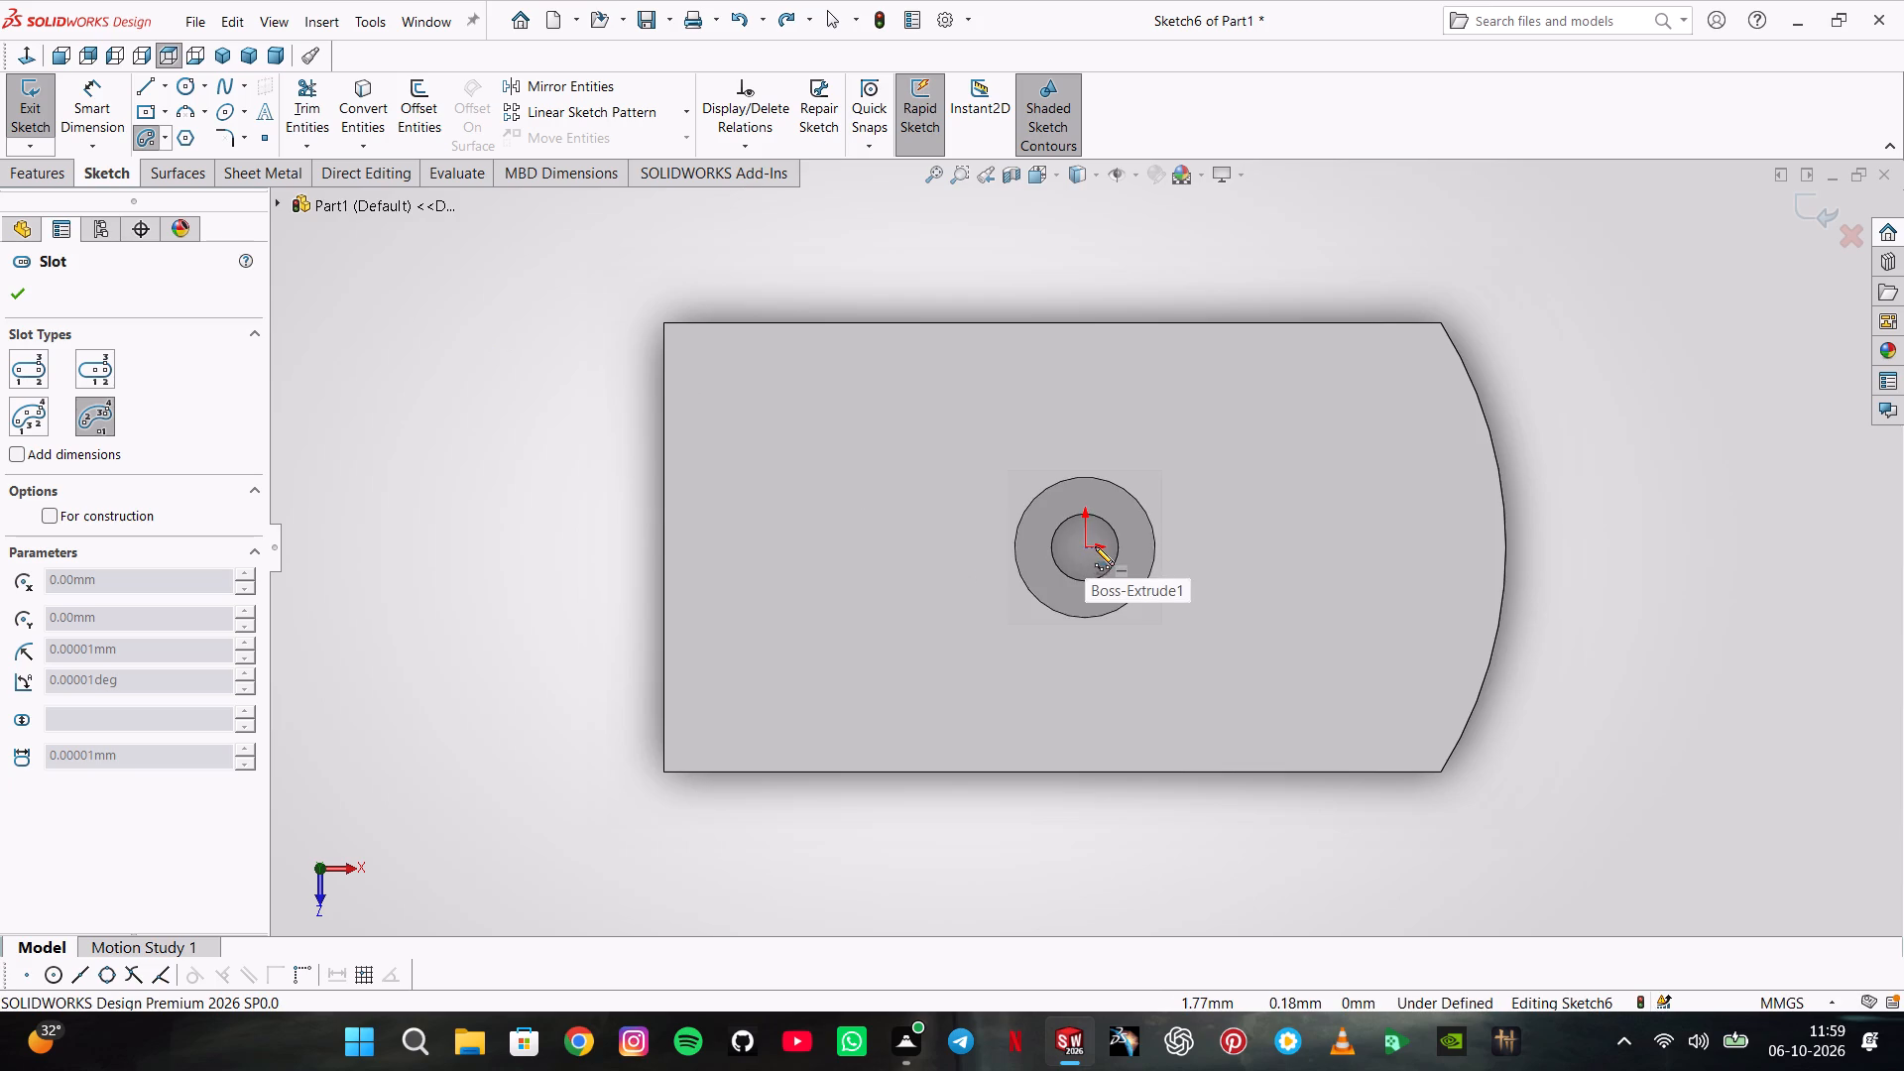
click(1087, 546)
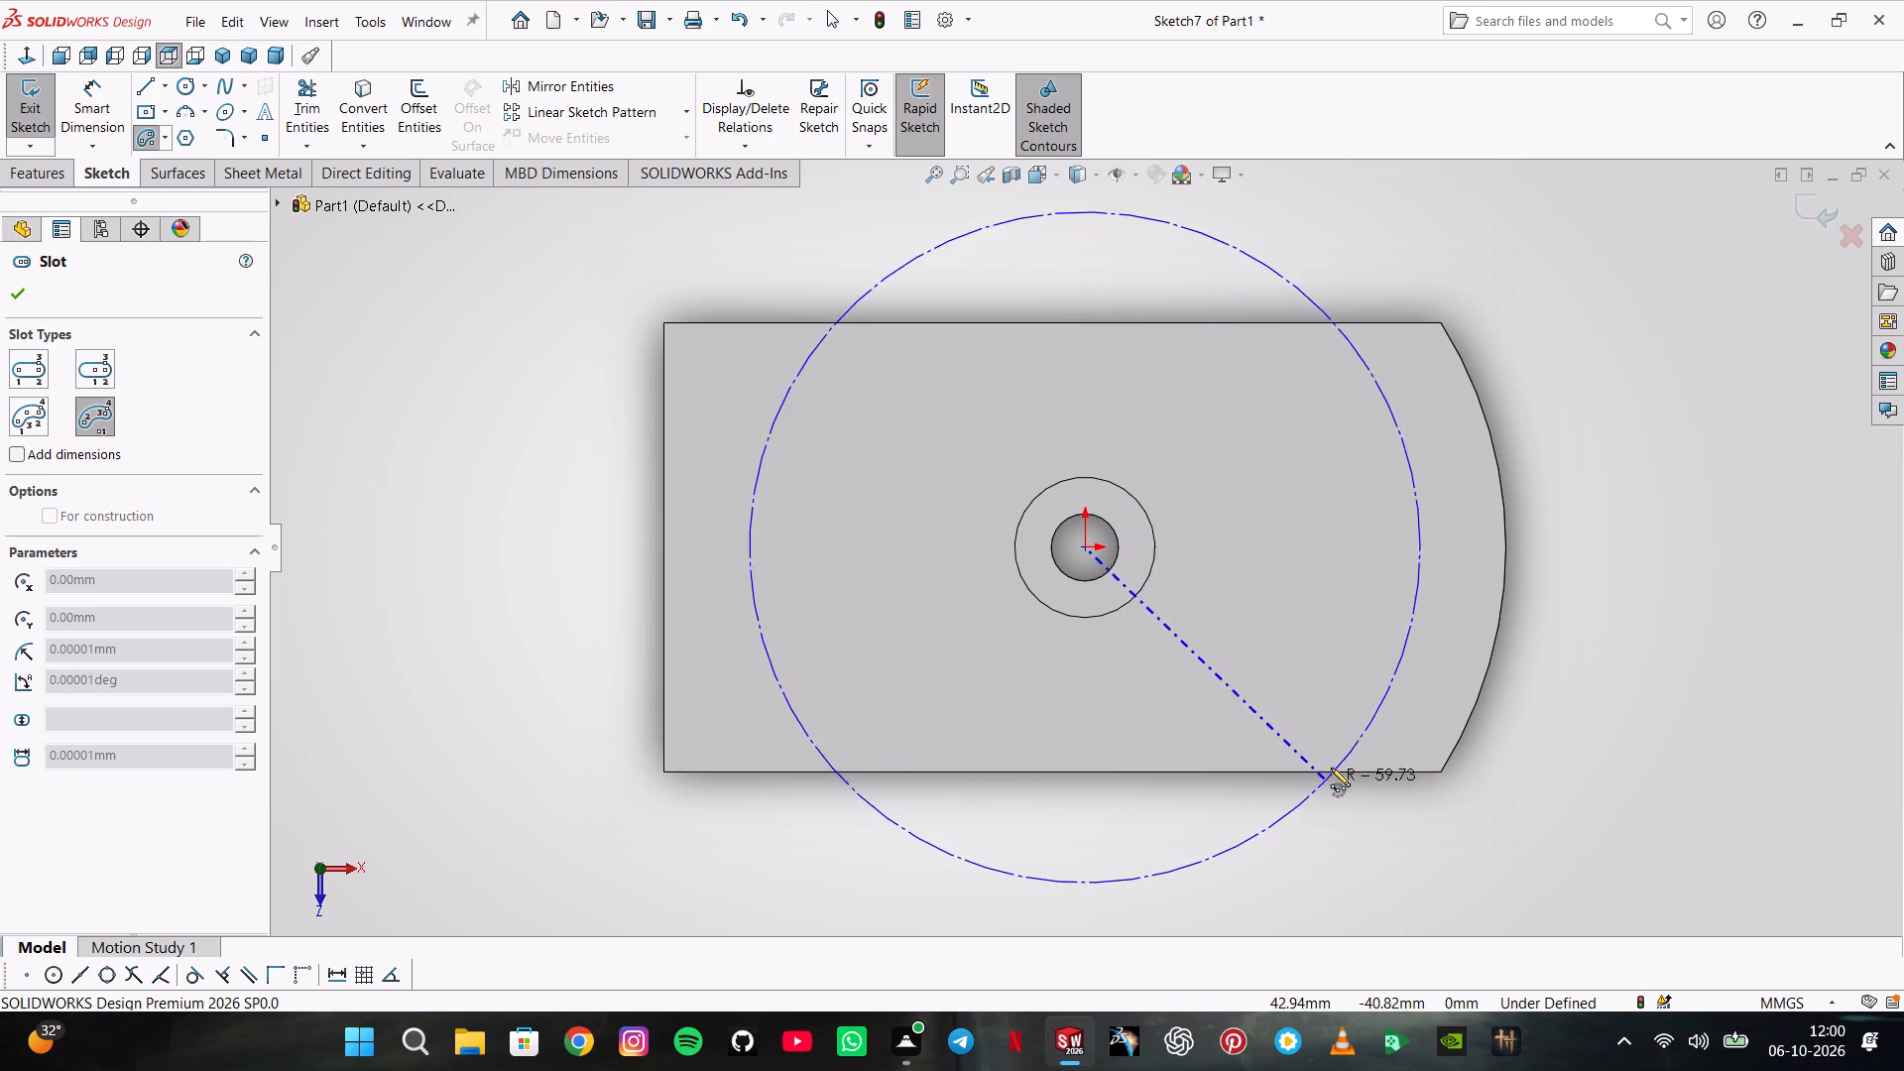
click(1351, 725)
click(1334, 402)
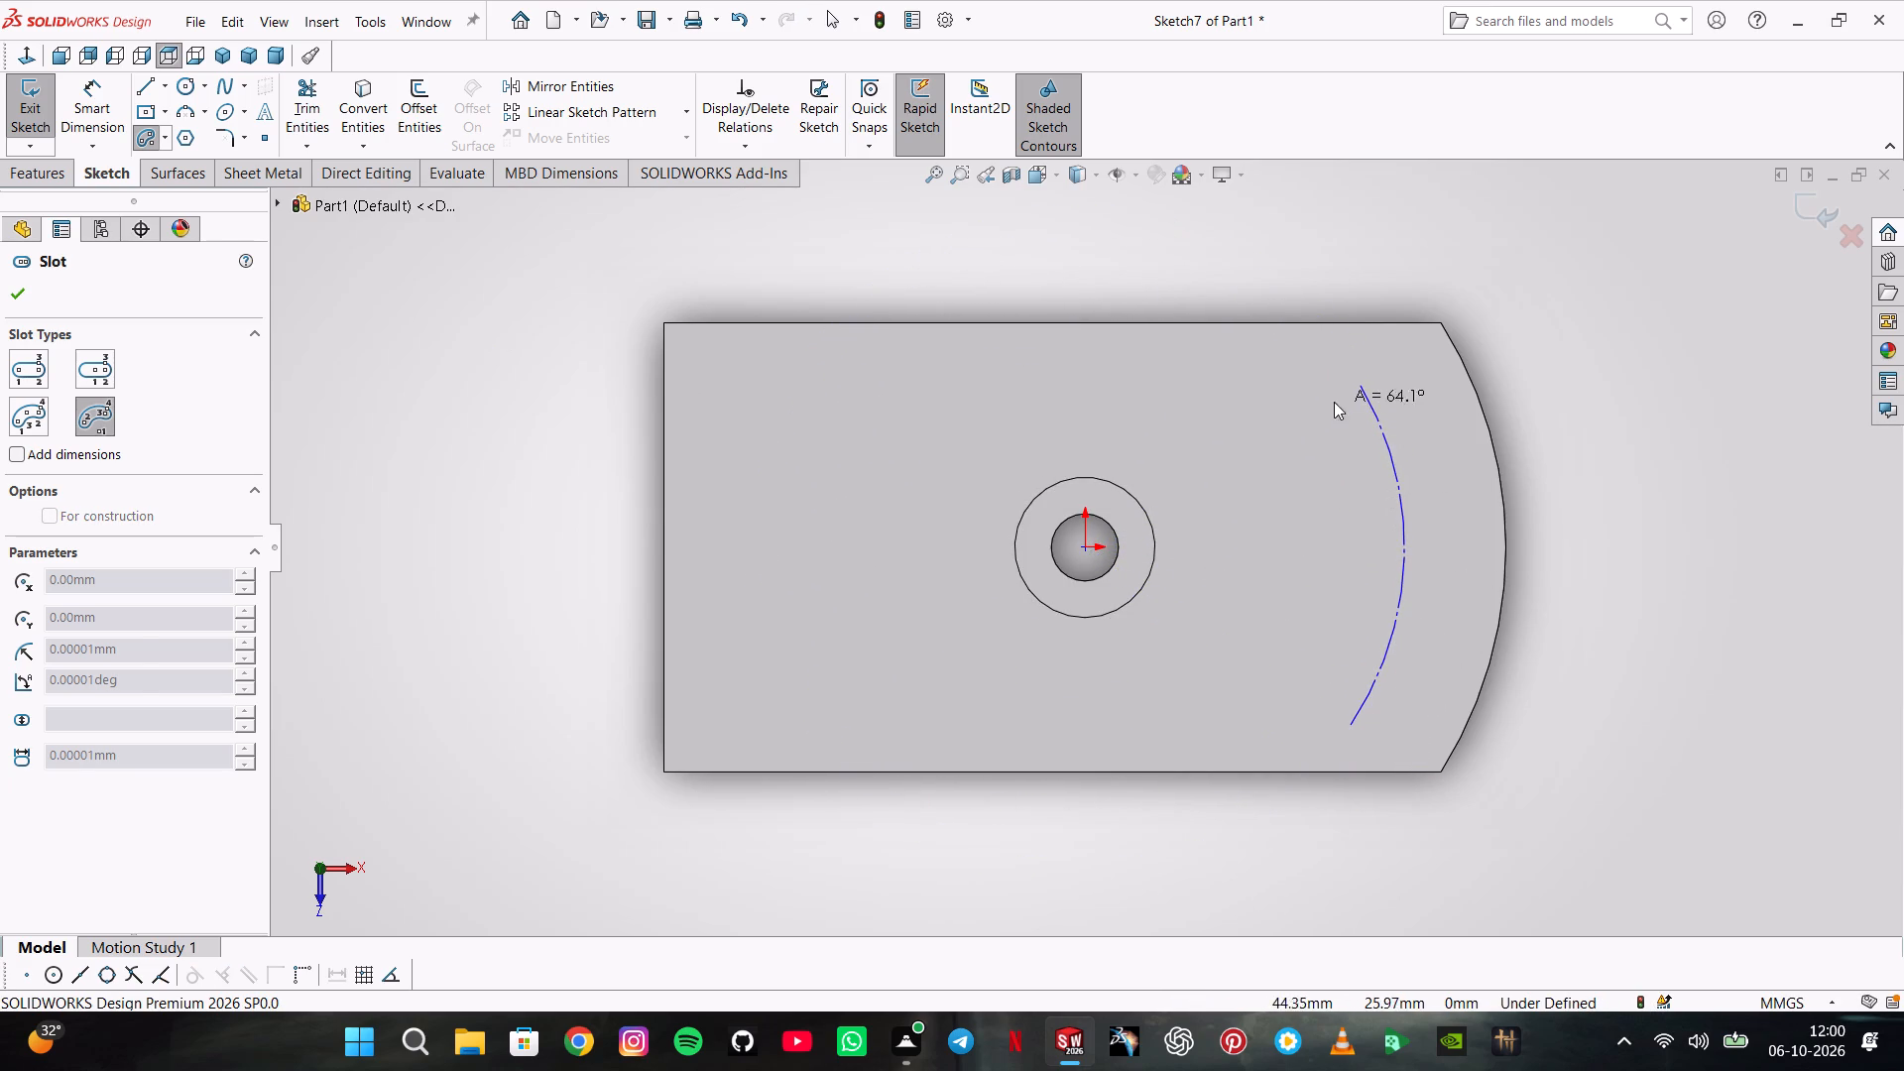
click(1357, 486)
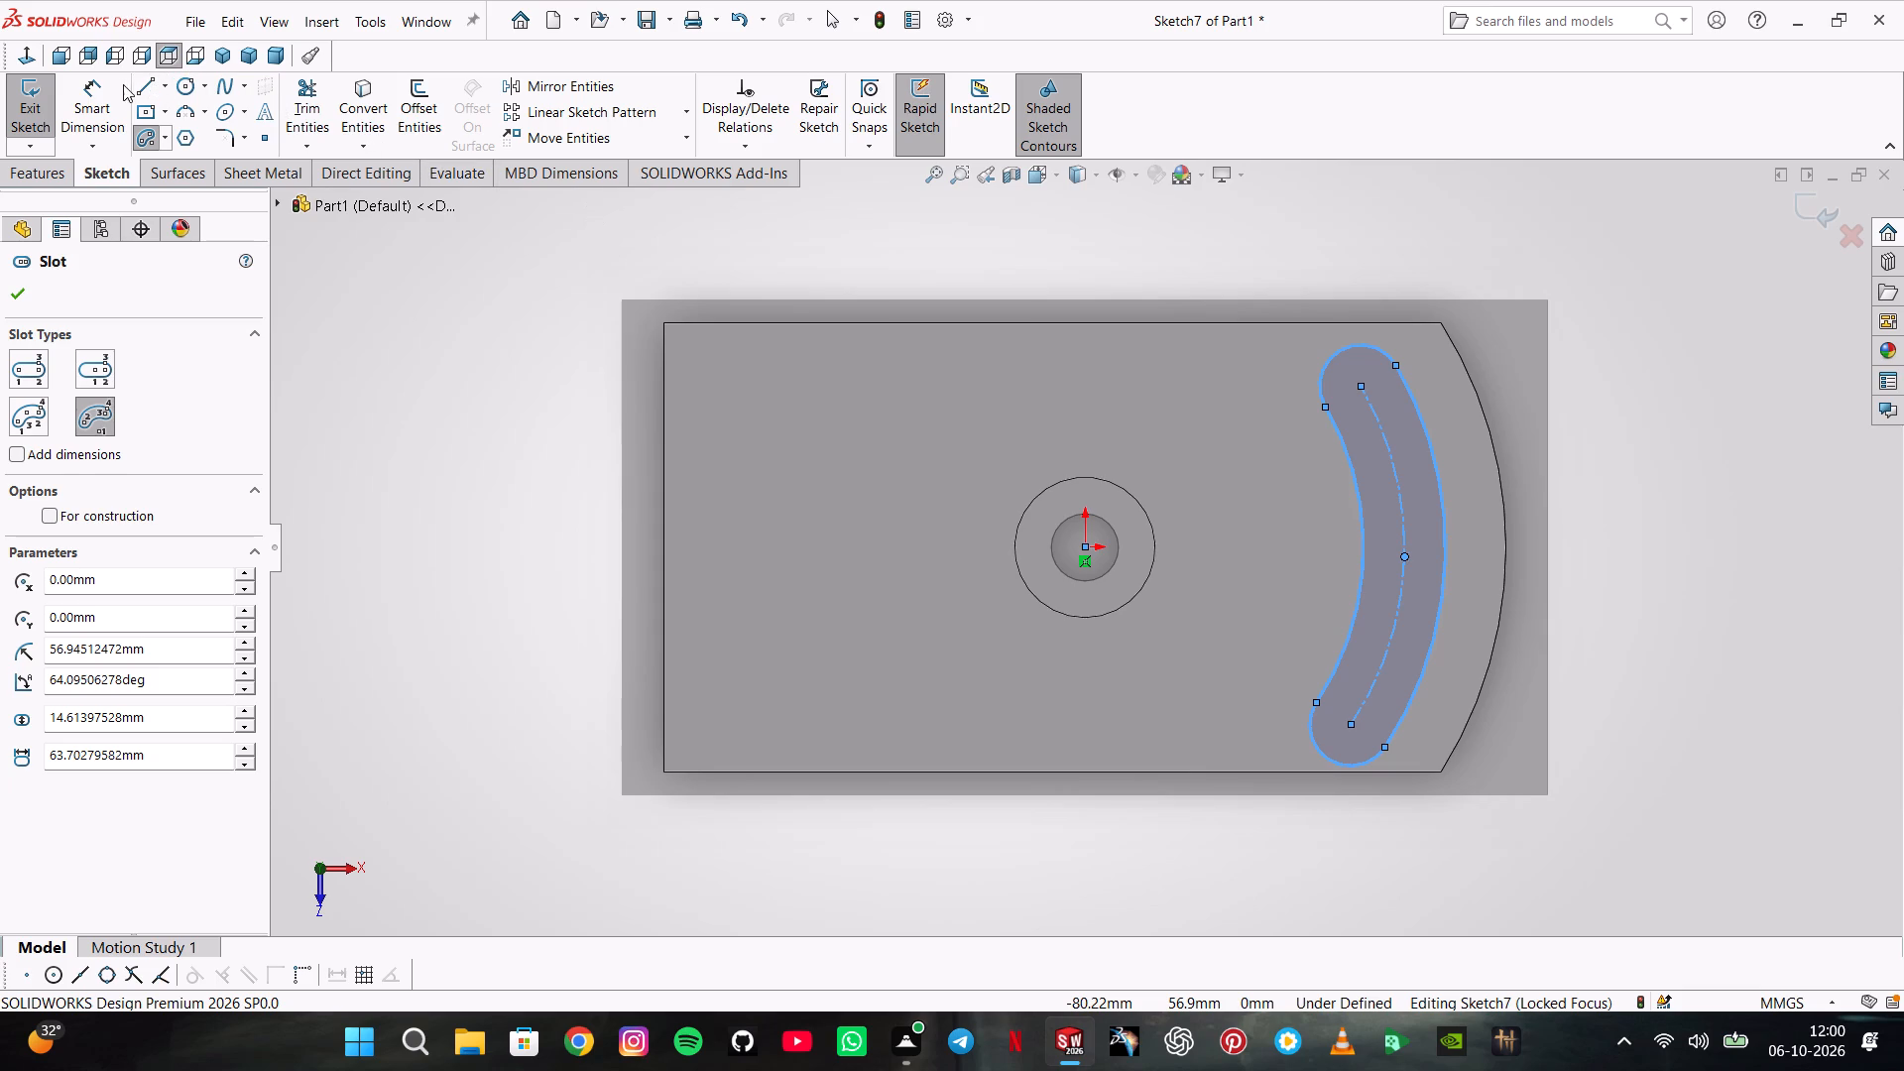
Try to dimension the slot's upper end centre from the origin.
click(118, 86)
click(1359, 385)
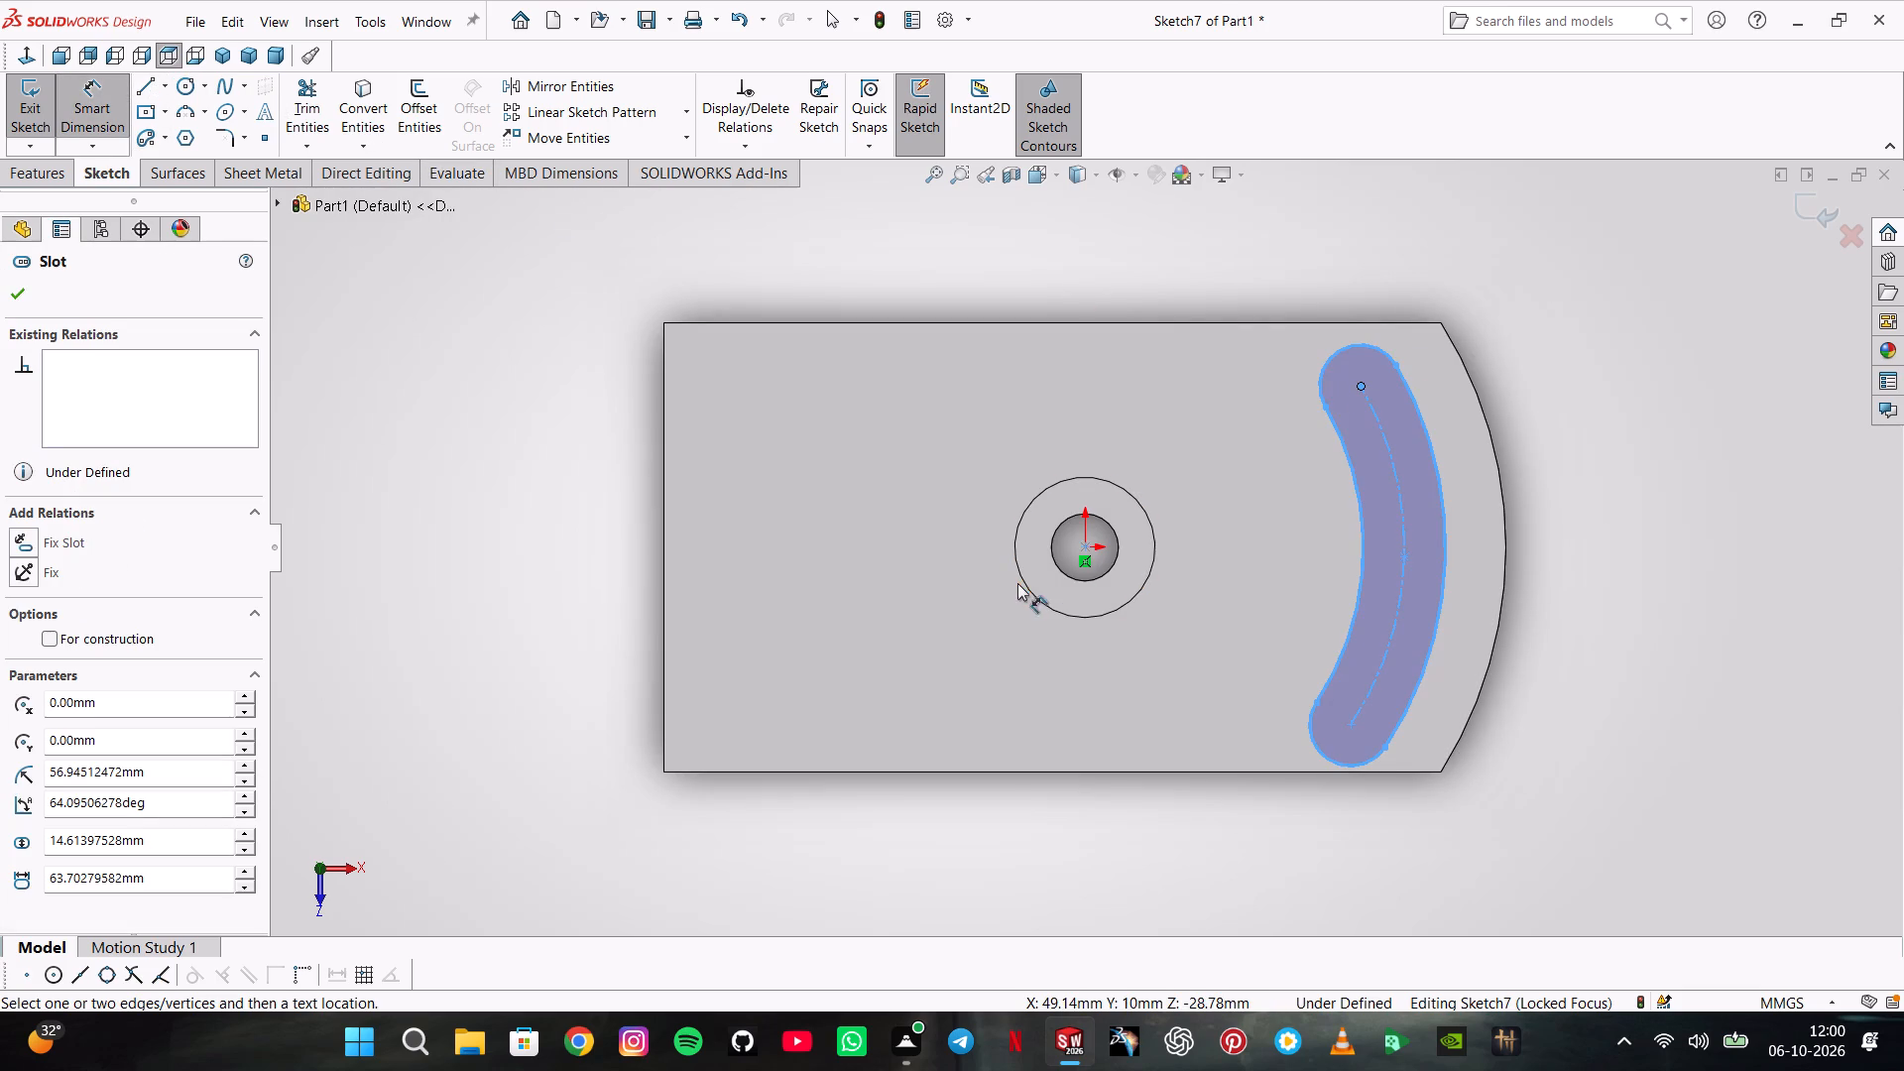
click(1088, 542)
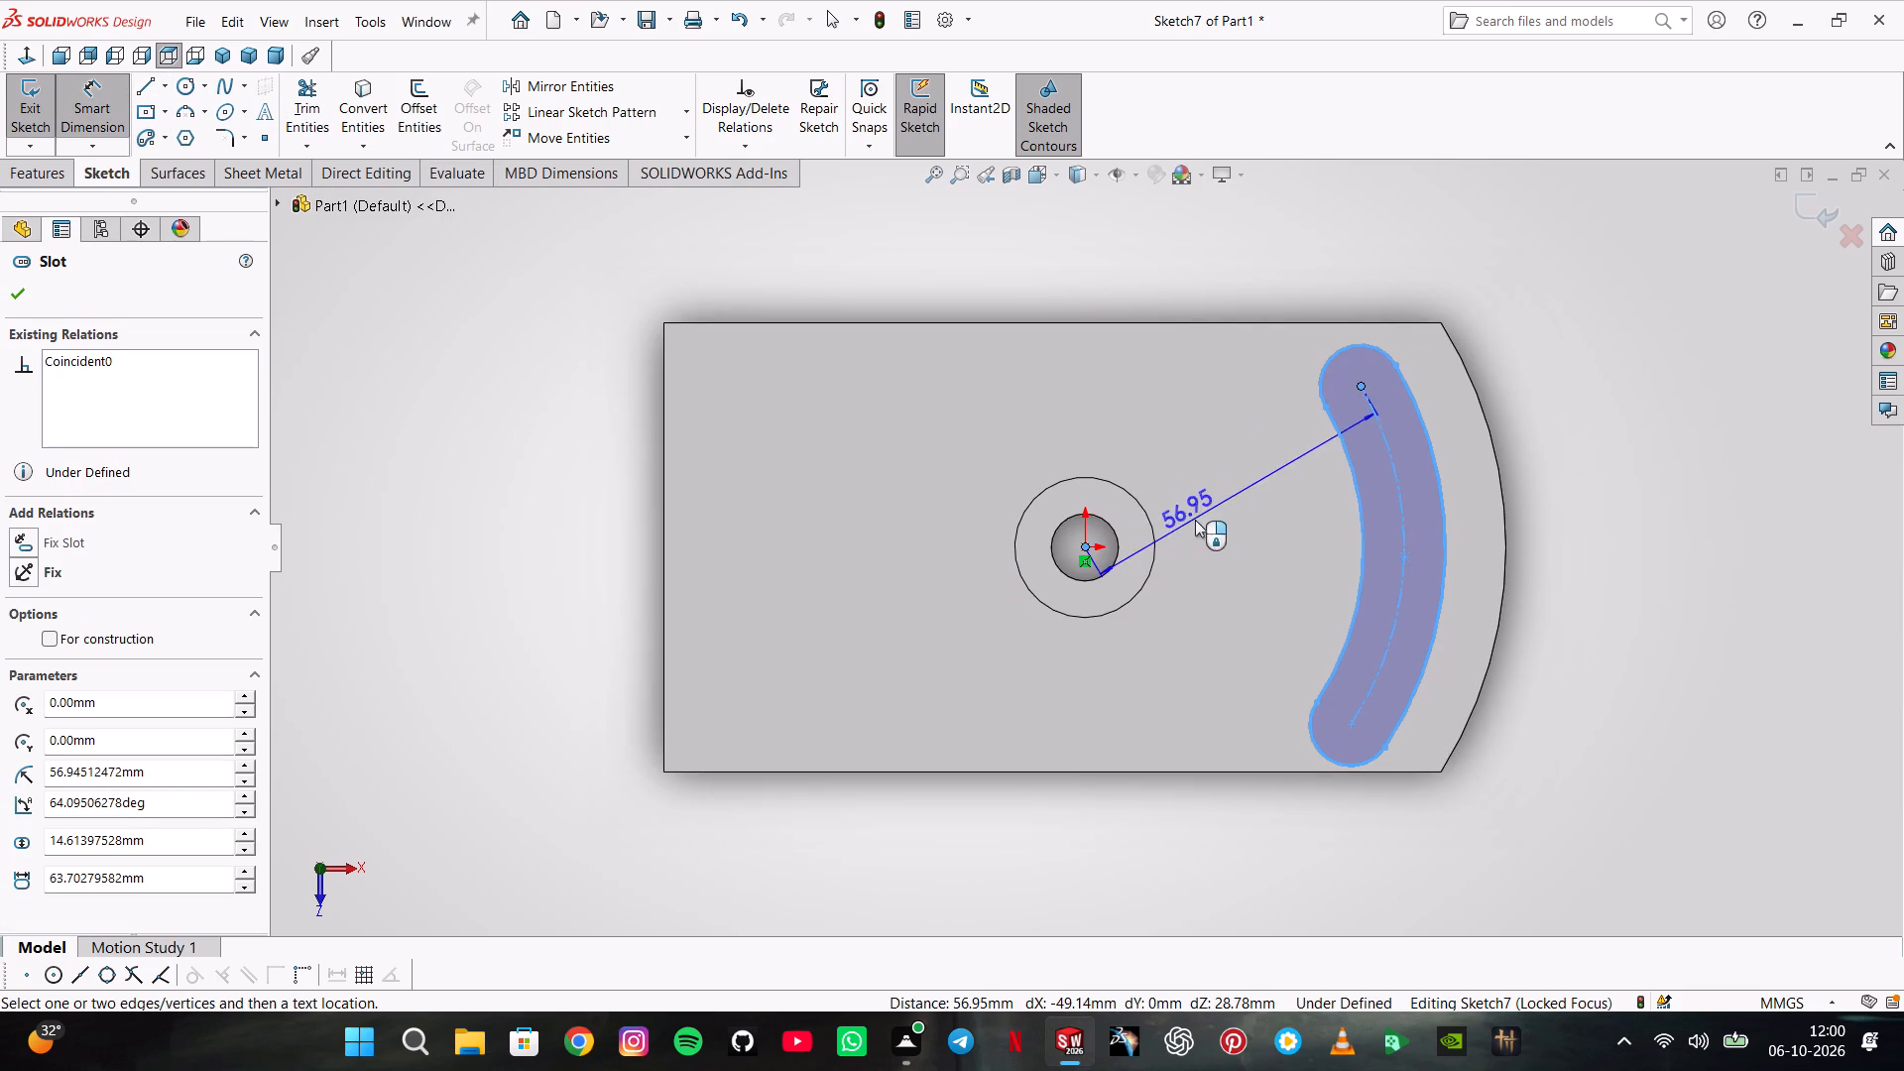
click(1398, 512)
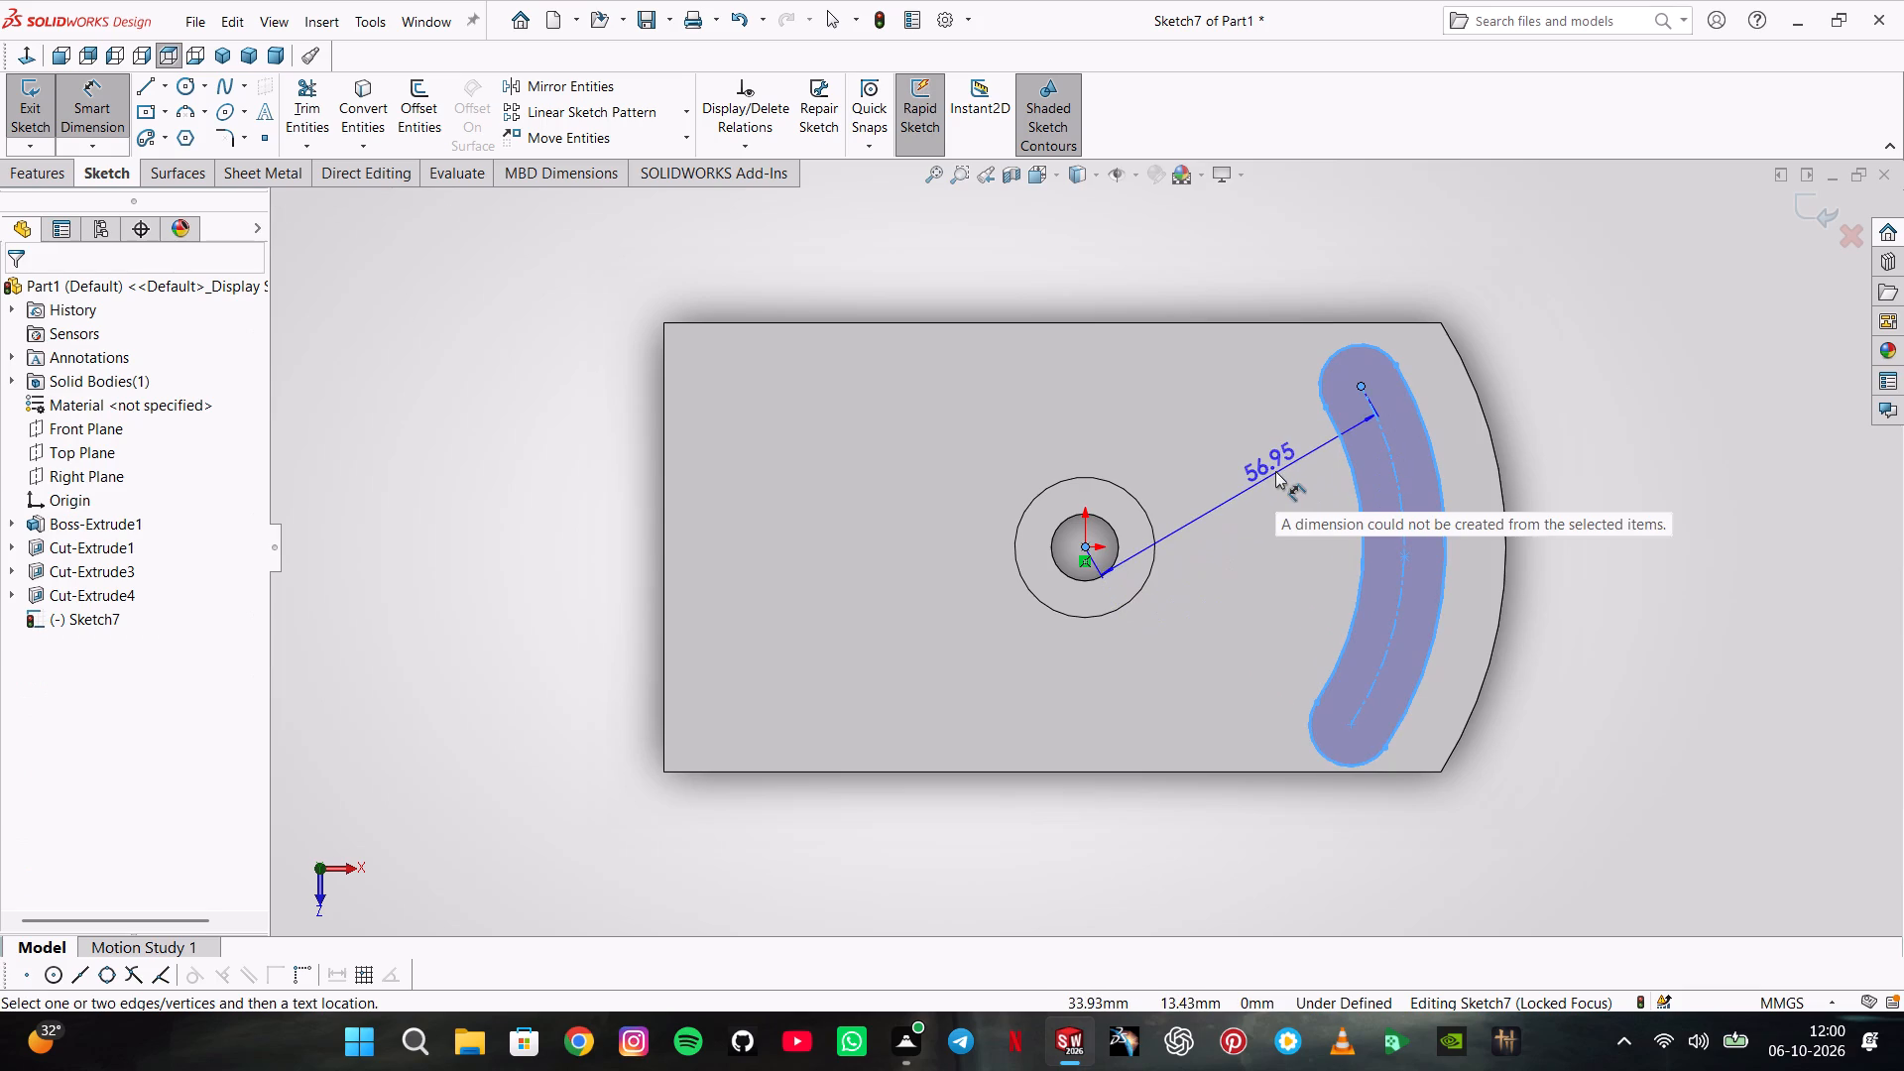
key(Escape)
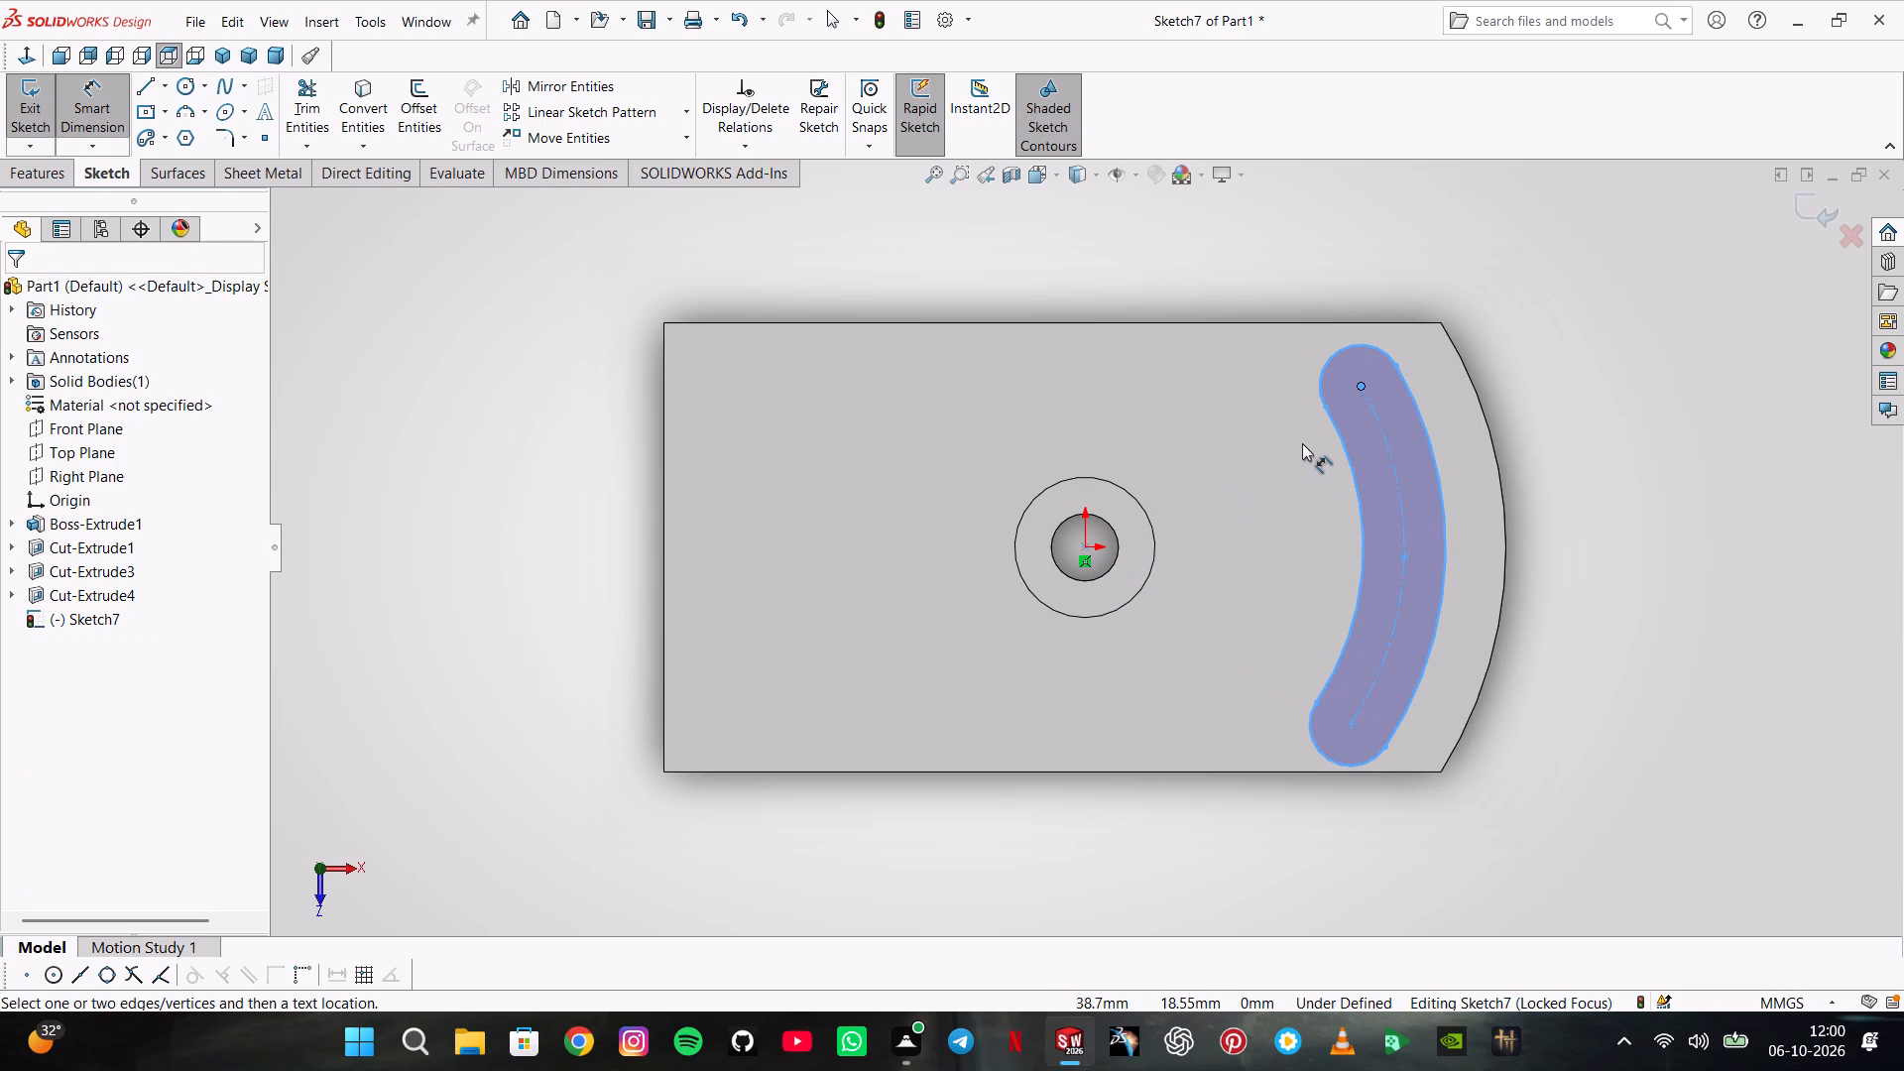
Draw a horizontal centerline about 109 mm long from the origin through the slot to beyond the plate's curved end.
click(169, 85)
click(179, 147)
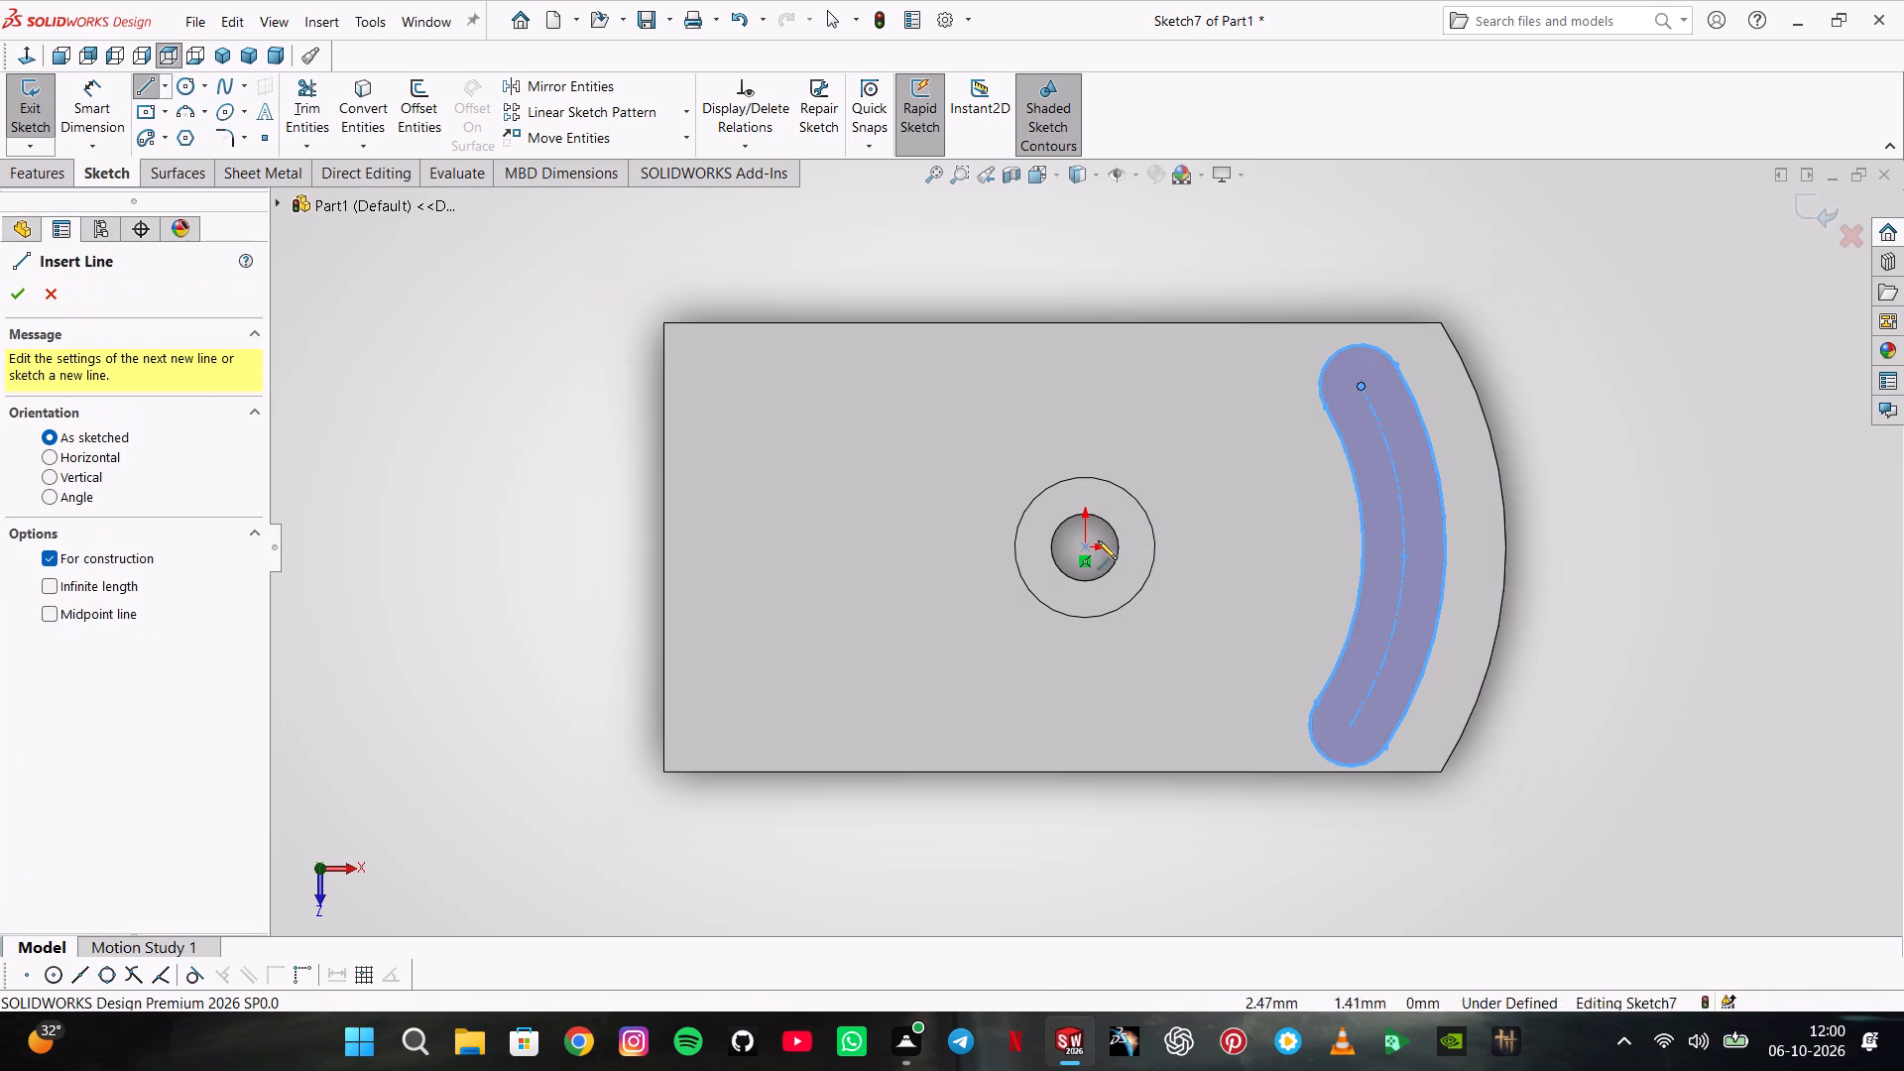
click(1085, 546)
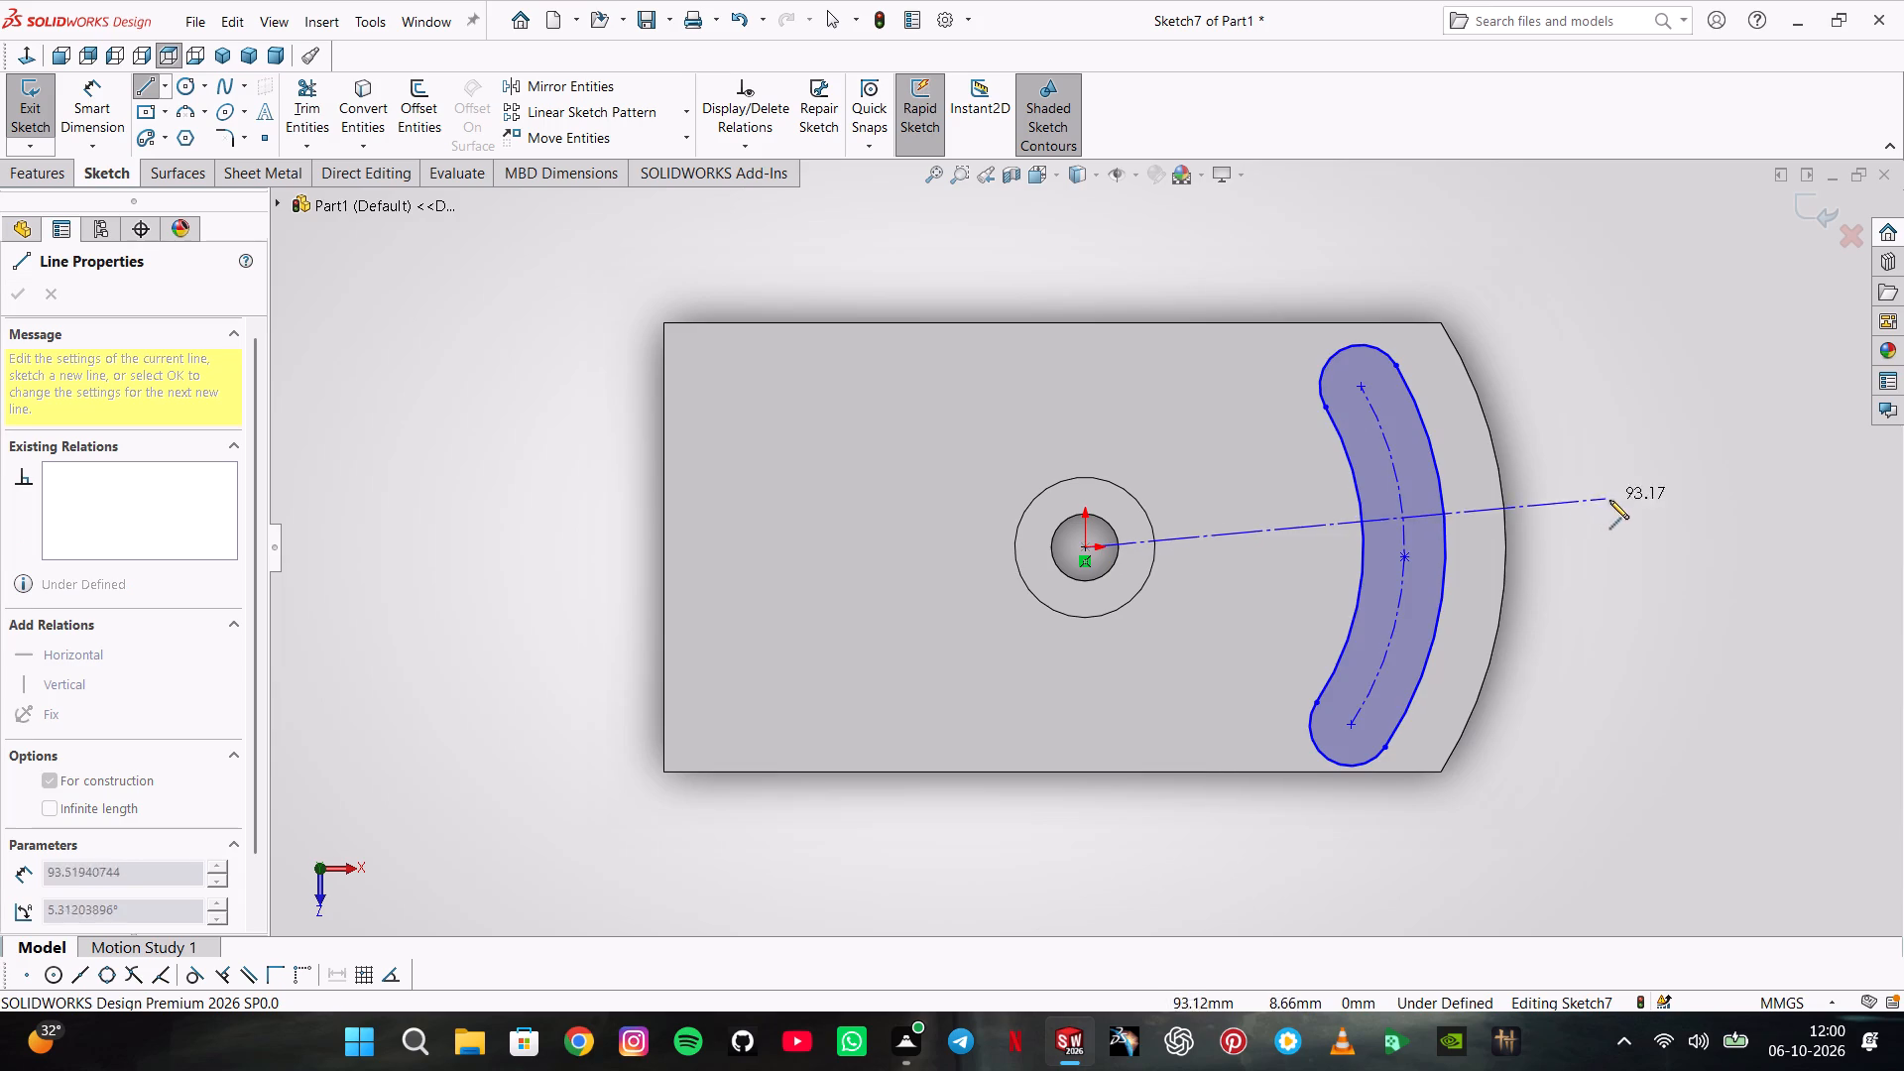
click(1698, 548)
double_click(1706, 535)
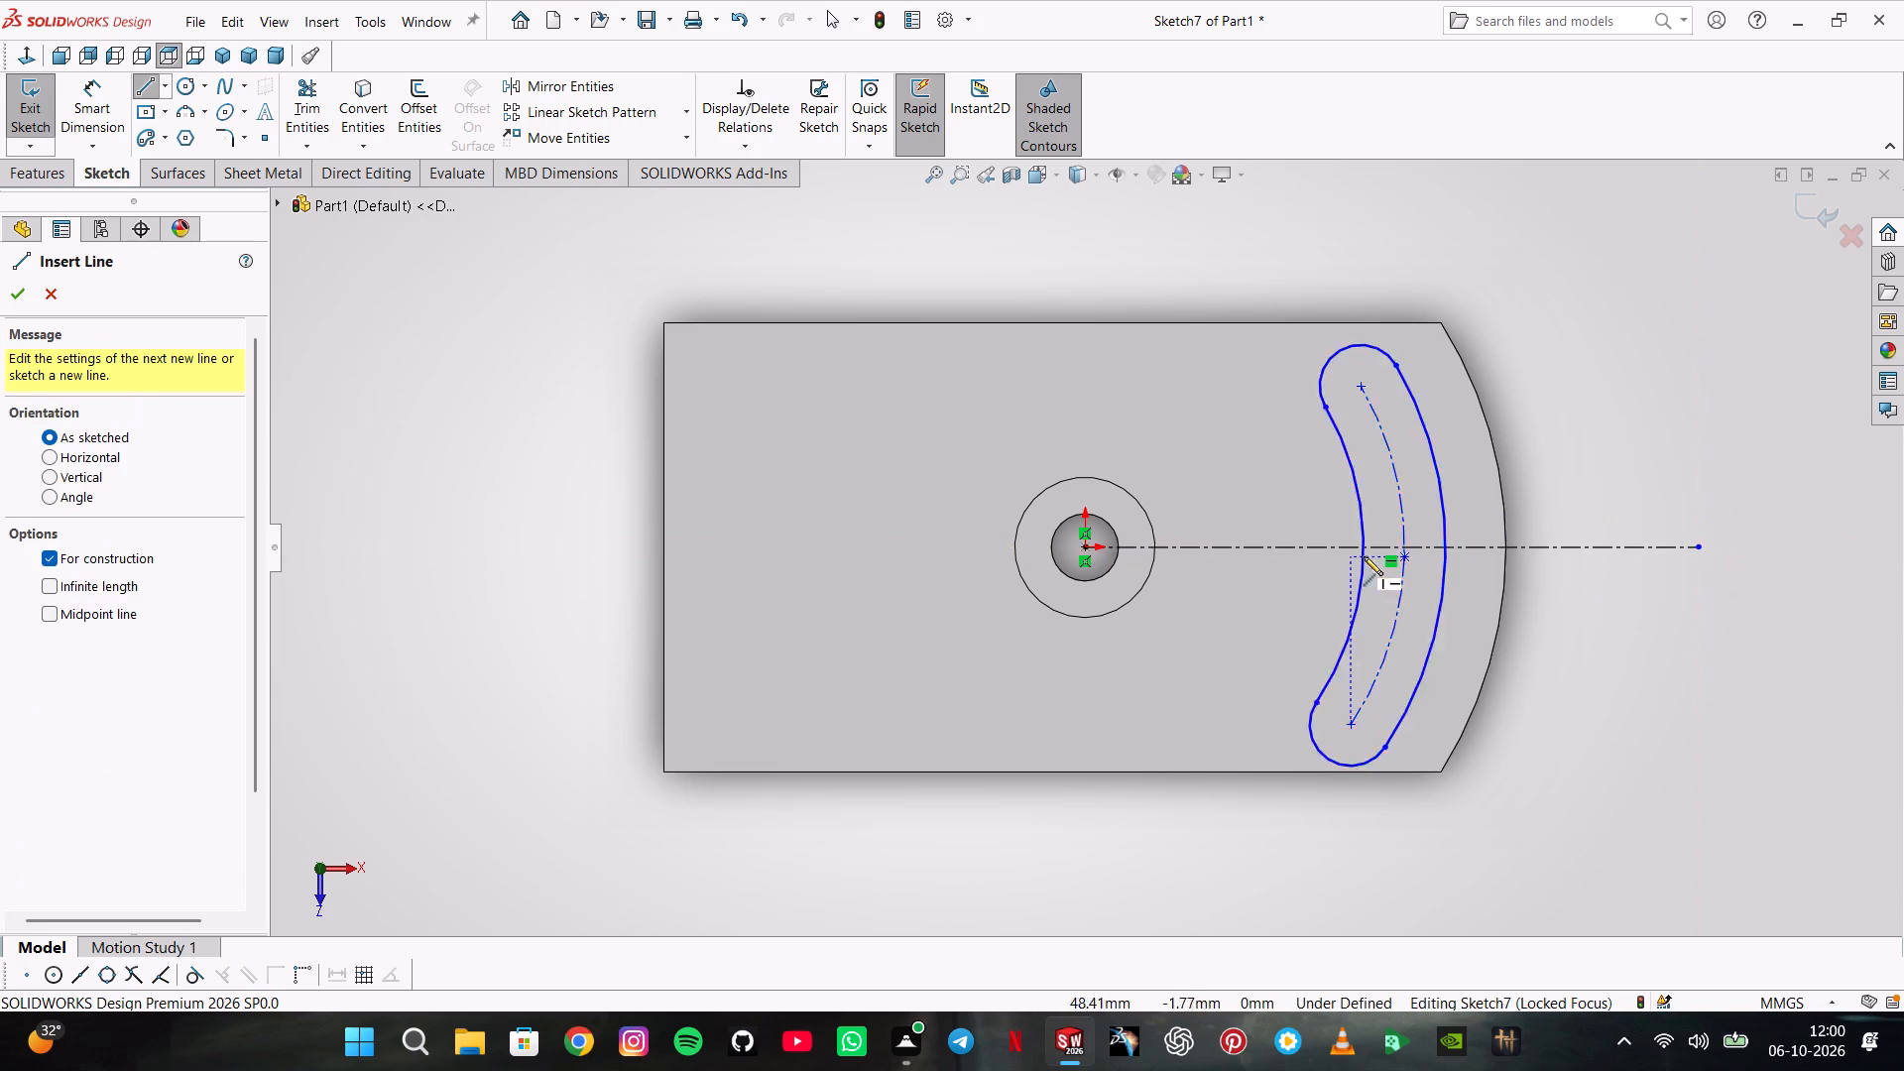
key(Escape)
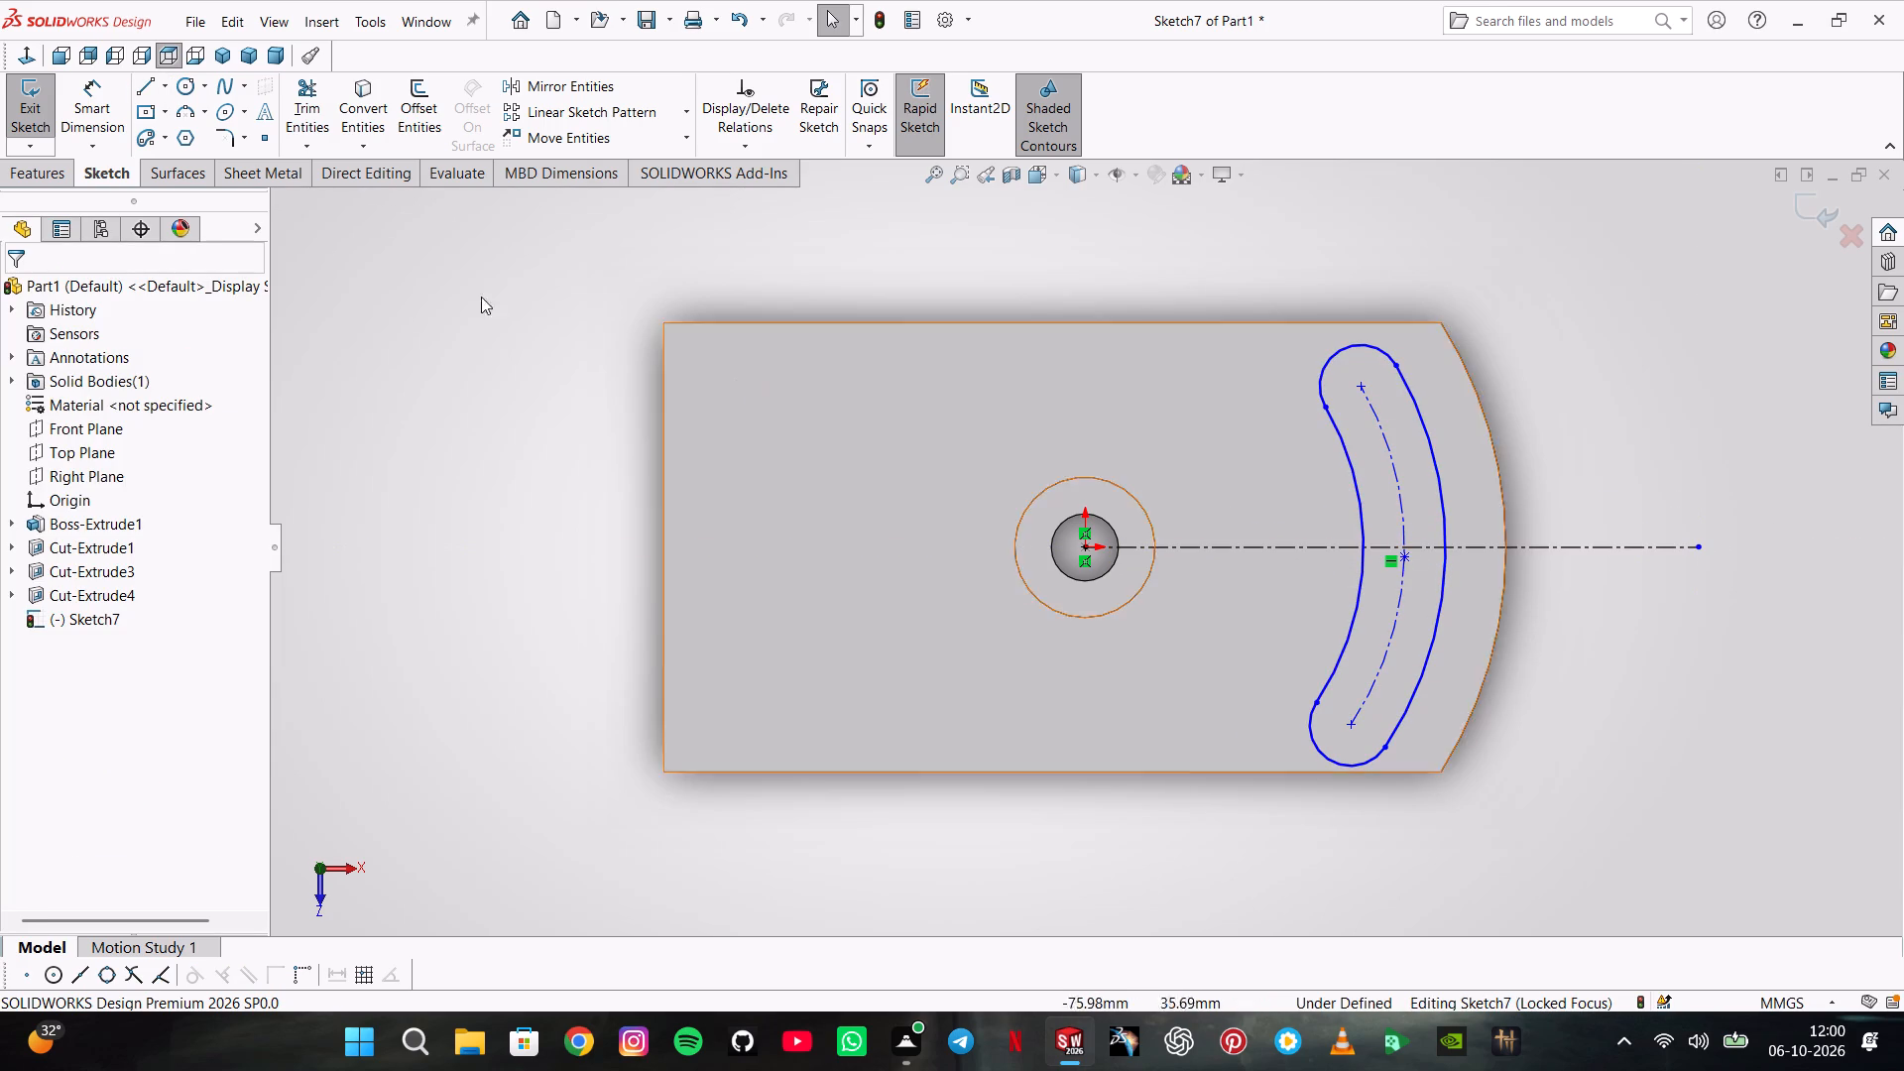
Dimension the radius of the slot's upper rounded end as 8 mm.
click(105, 116)
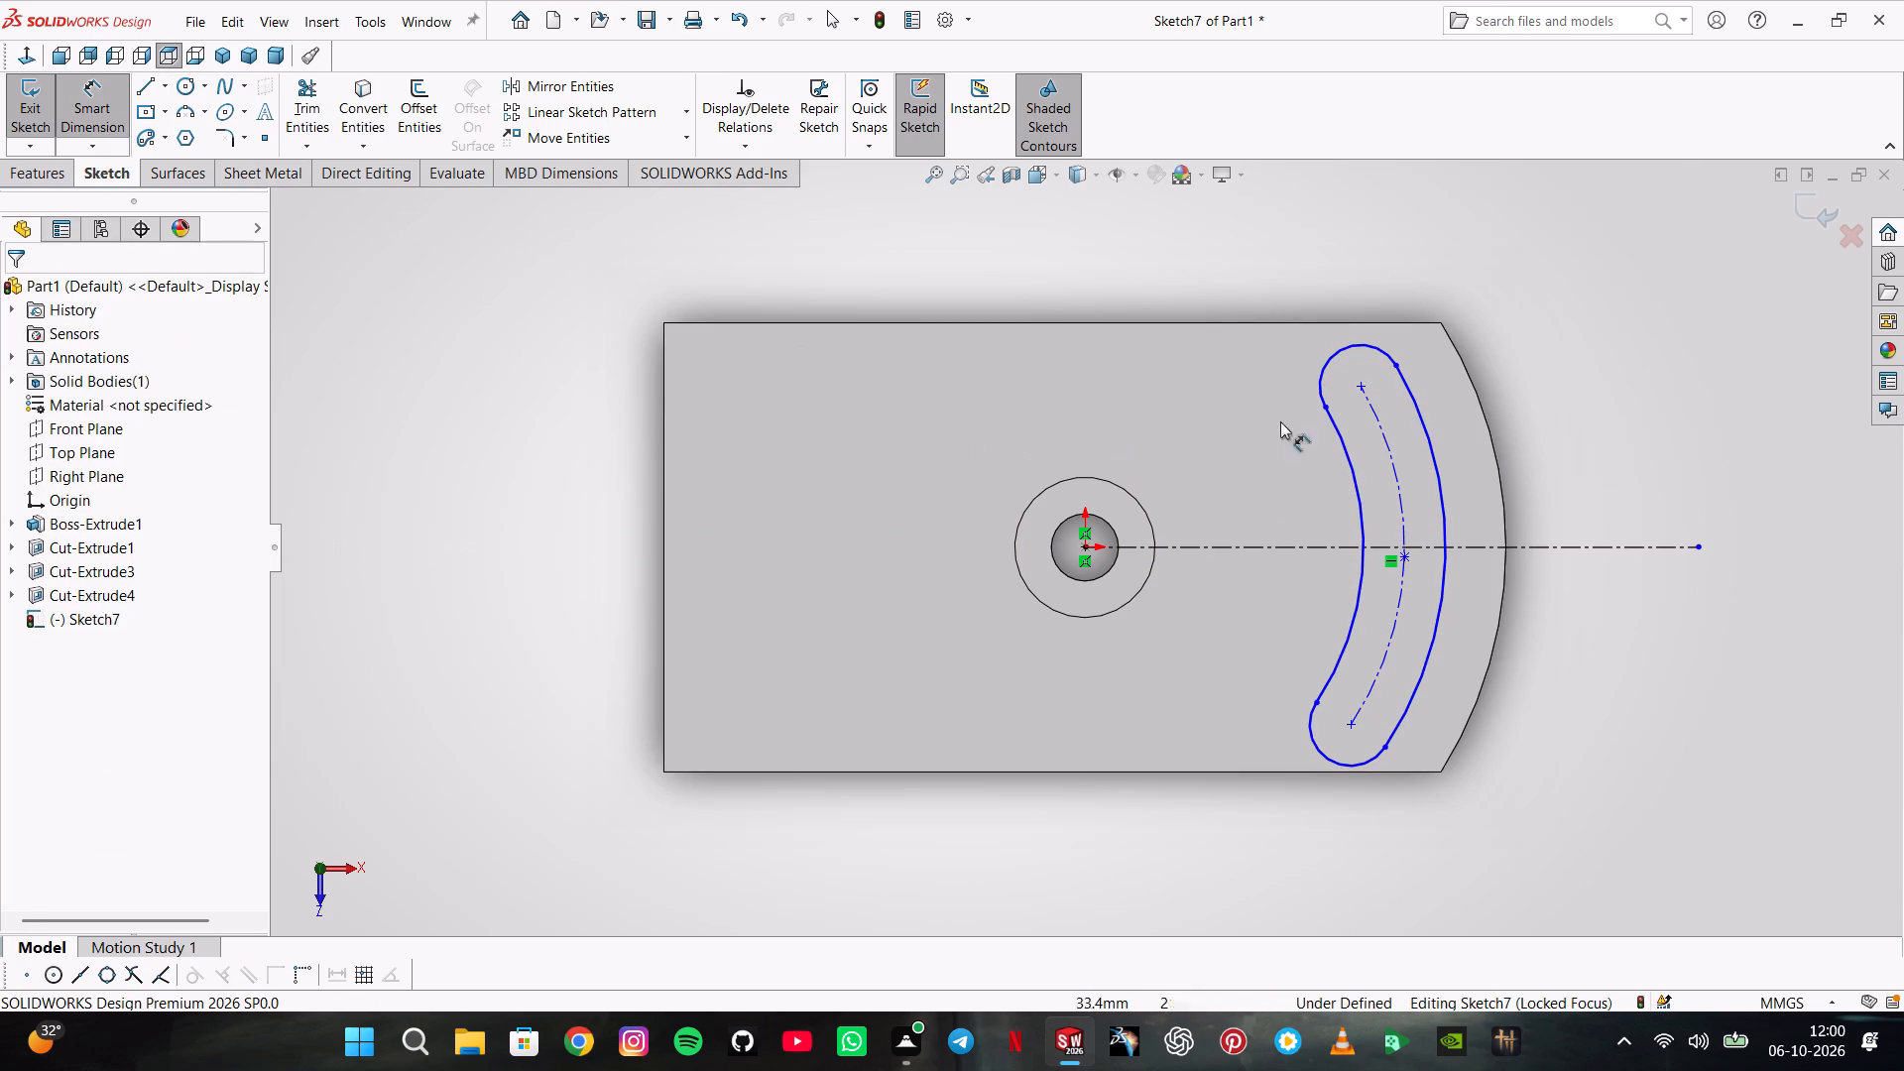
click(1343, 349)
click(1365, 252)
key(7)
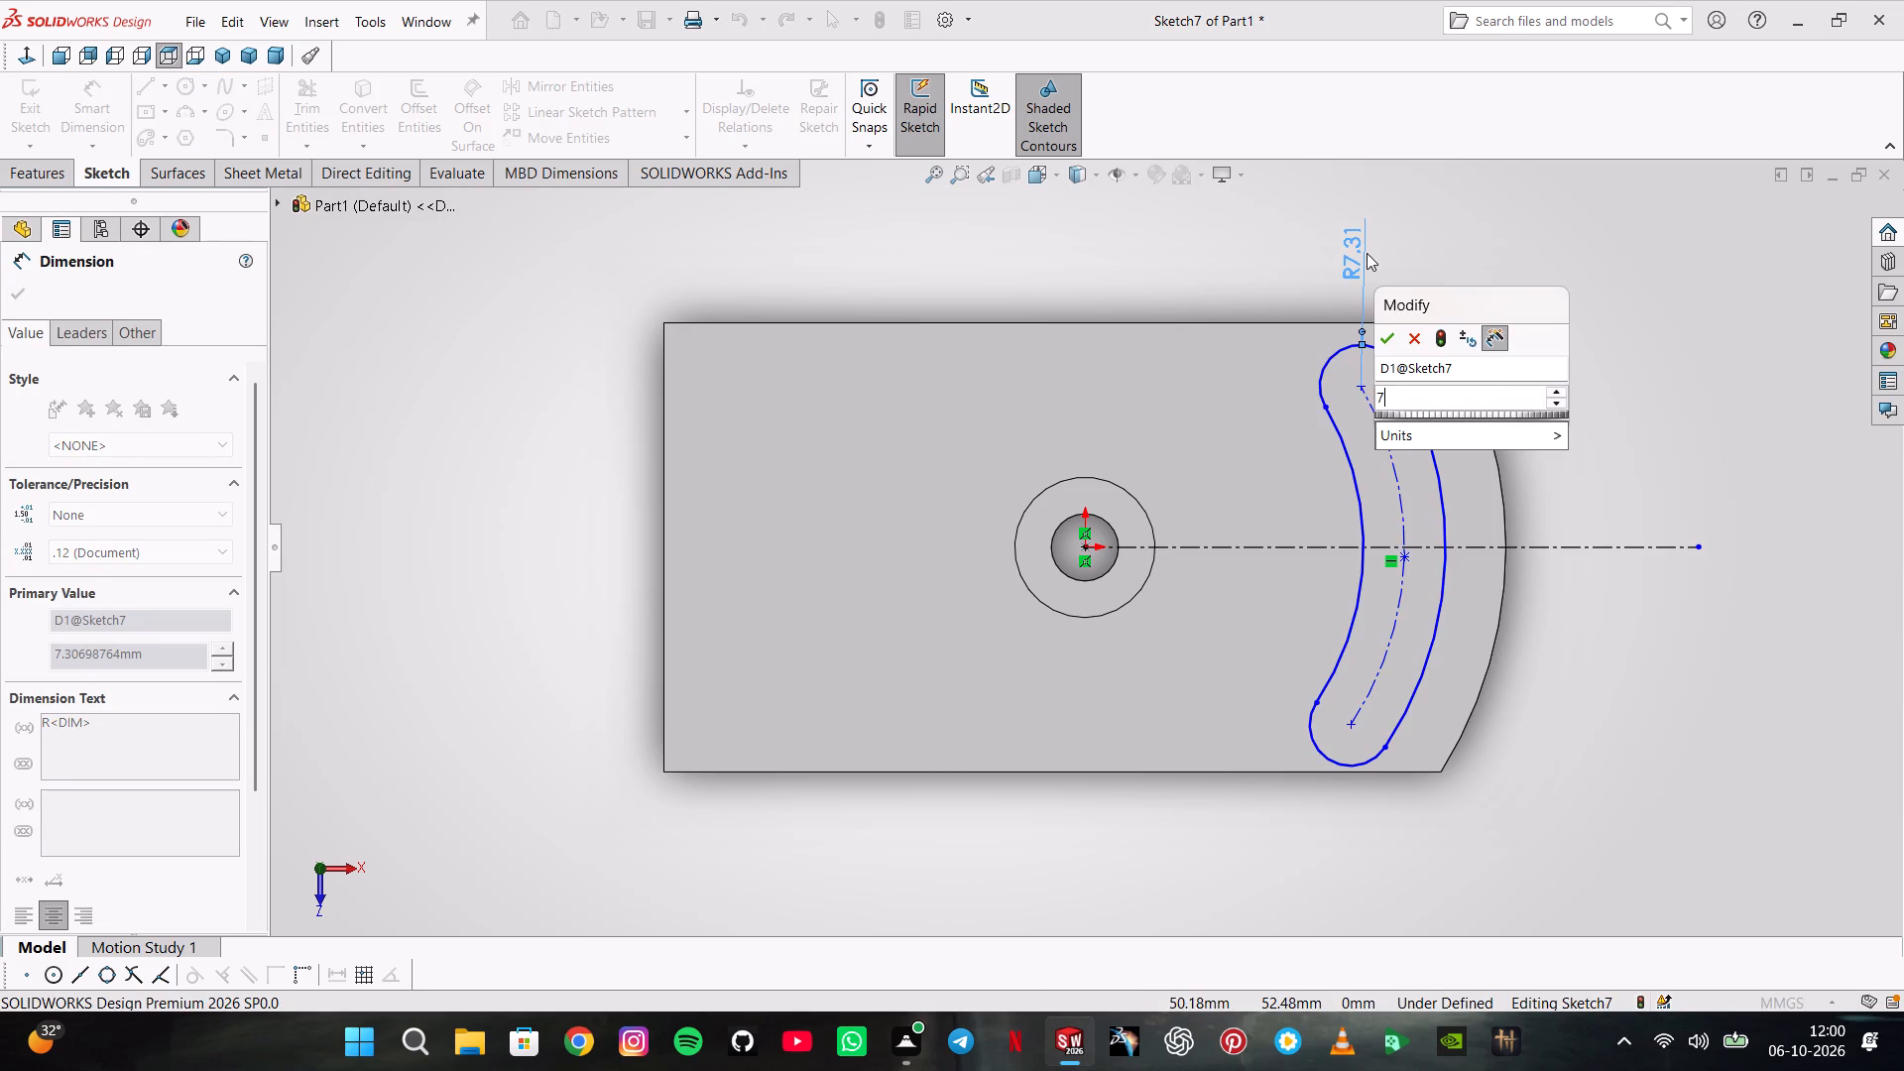
key(BackSpace)
key(8)
key(Return)
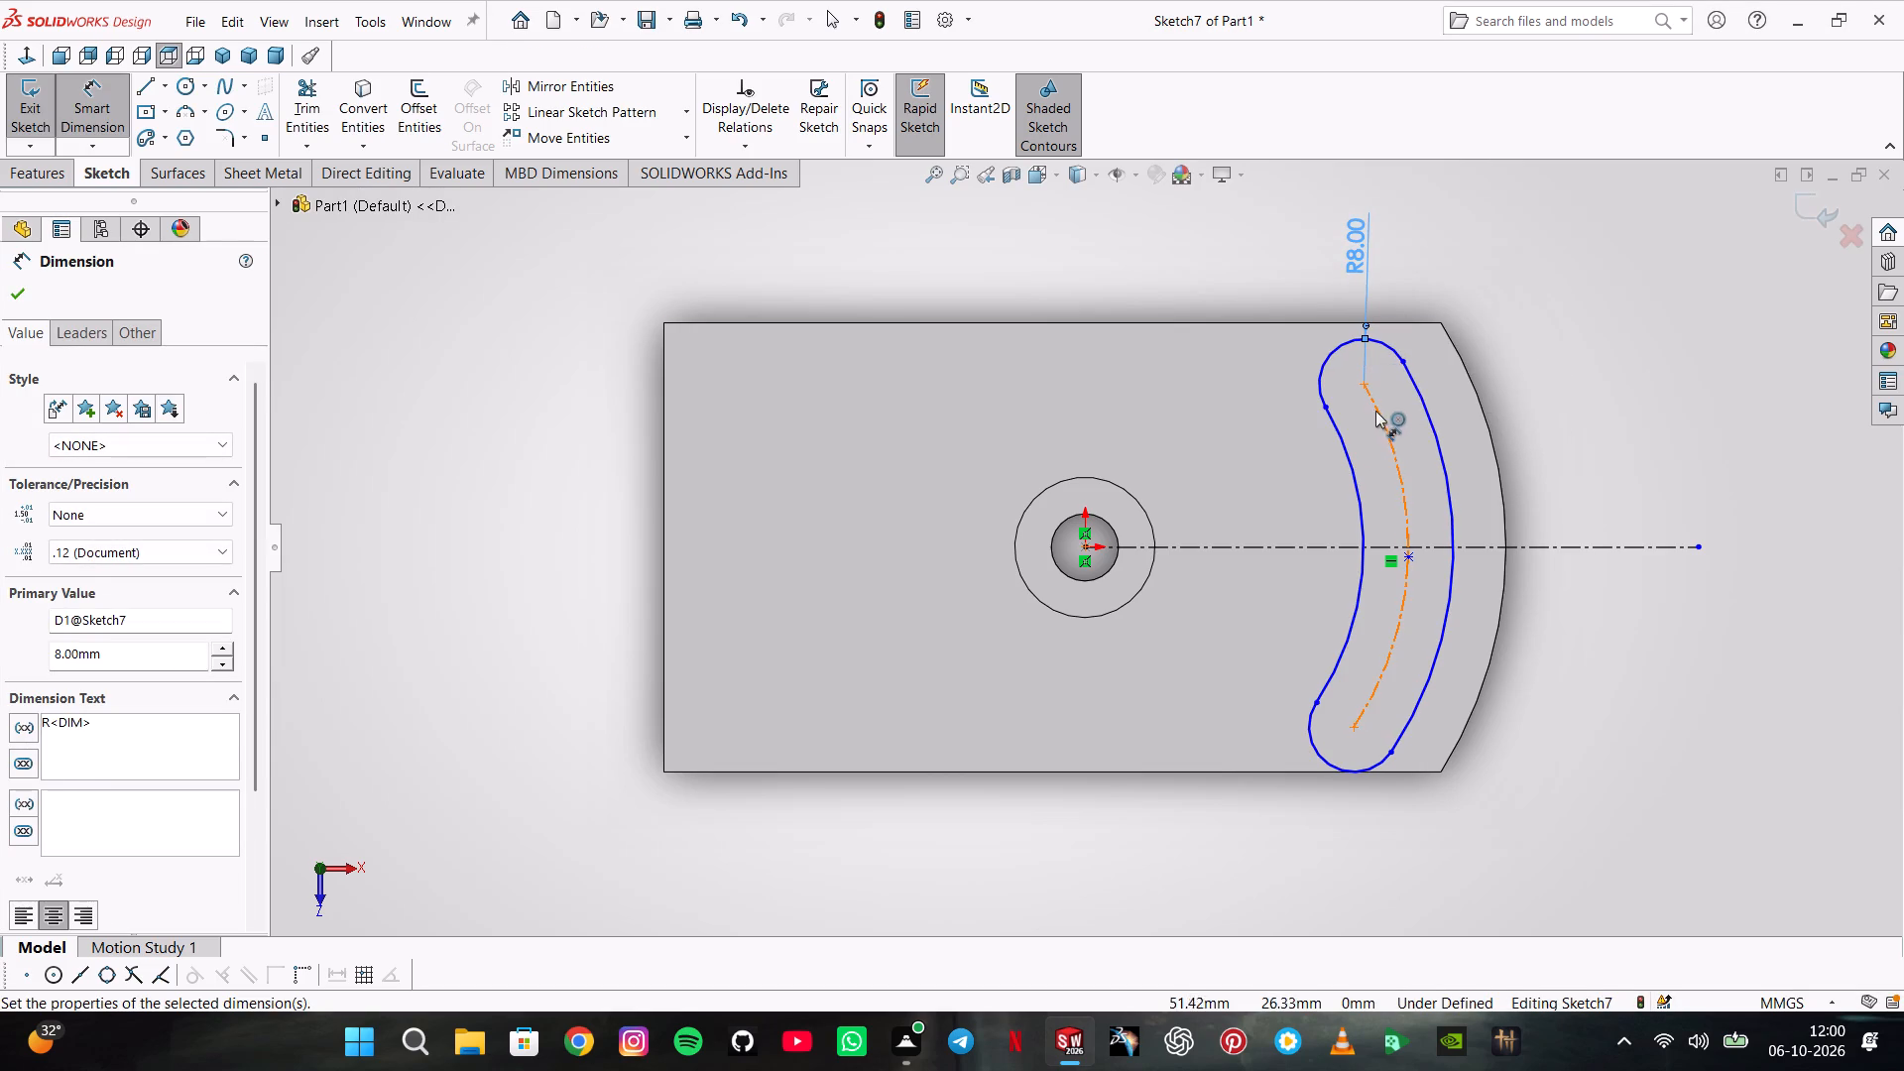
Dimension the radius of the slot's construction centre arc as 50 mm.
drag(1380, 427, 1389, 431)
click(1605, 387)
text(50)
key(Return)
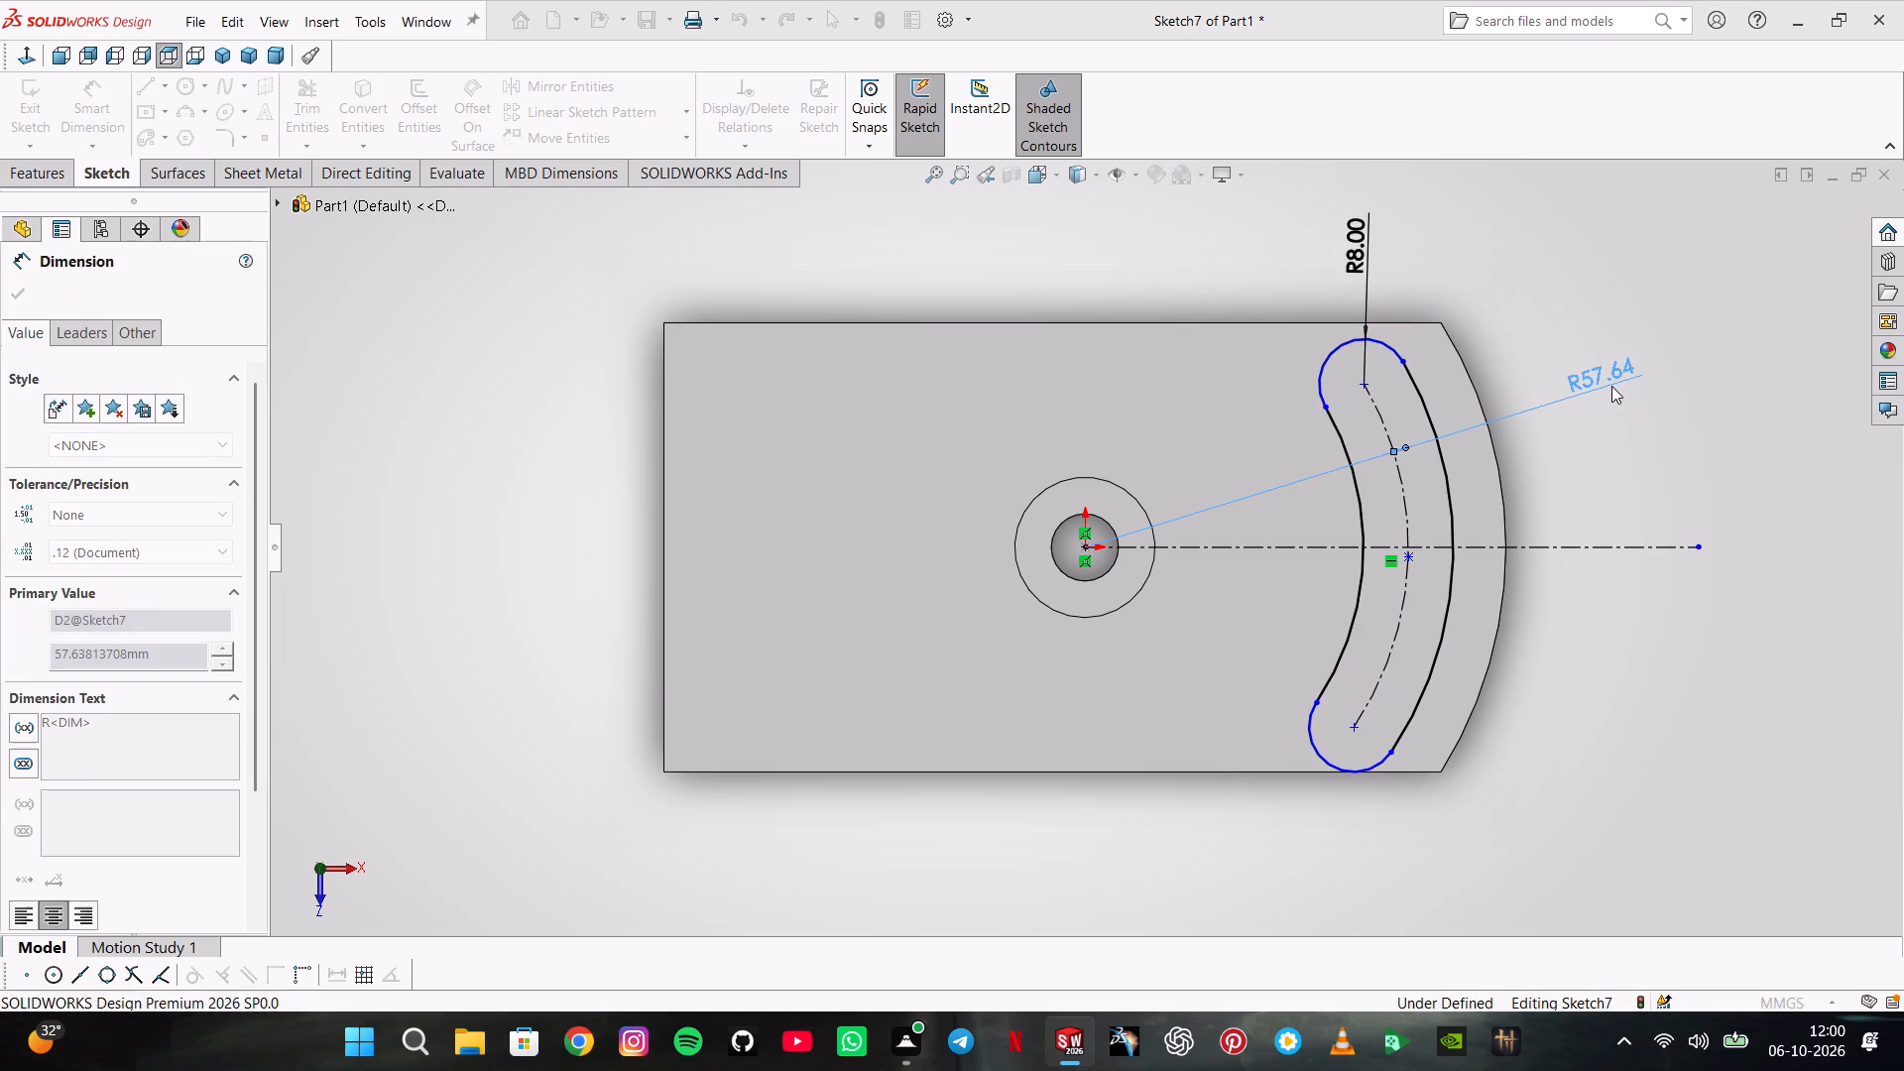
key(Escape)
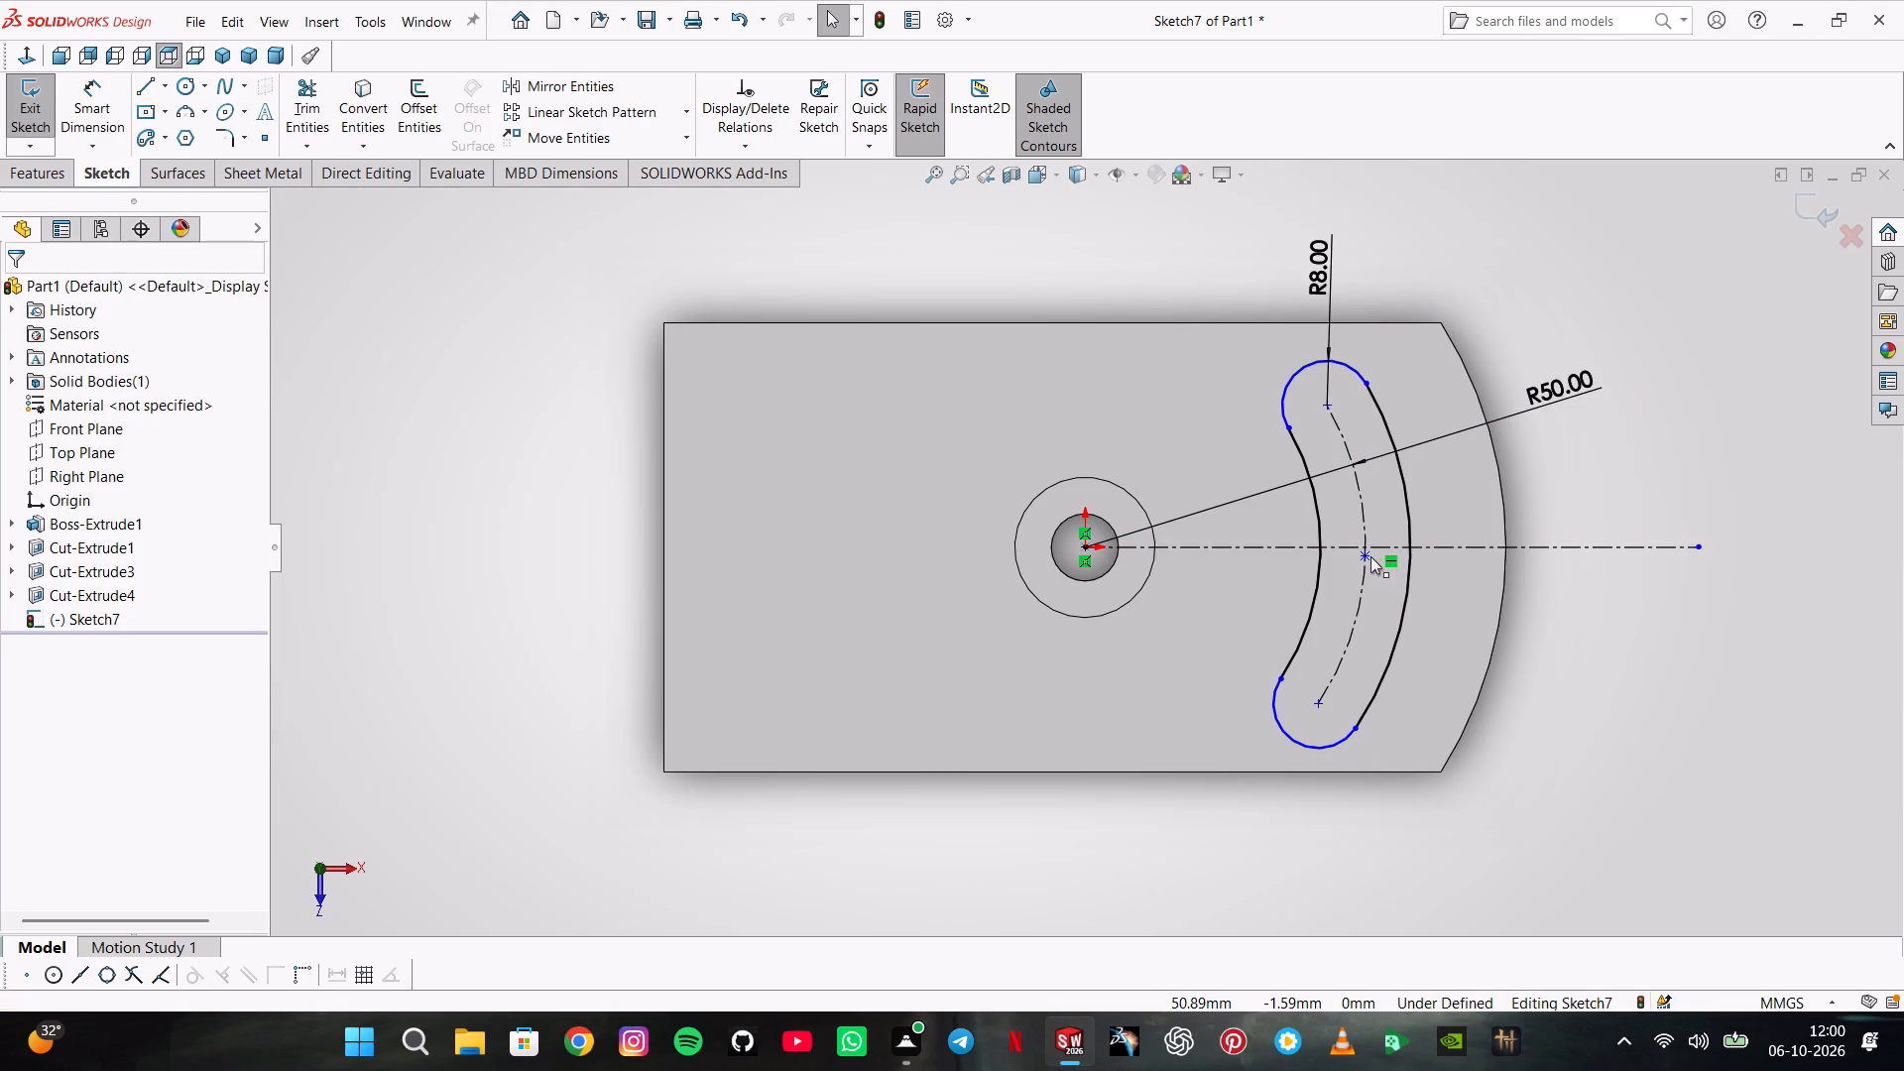
Make the midpoint of the slot's centre arc coincident with the horizontal centerline.
ctrl+click(1370, 556)
ctrl+click(1389, 546)
click(1488, 448)
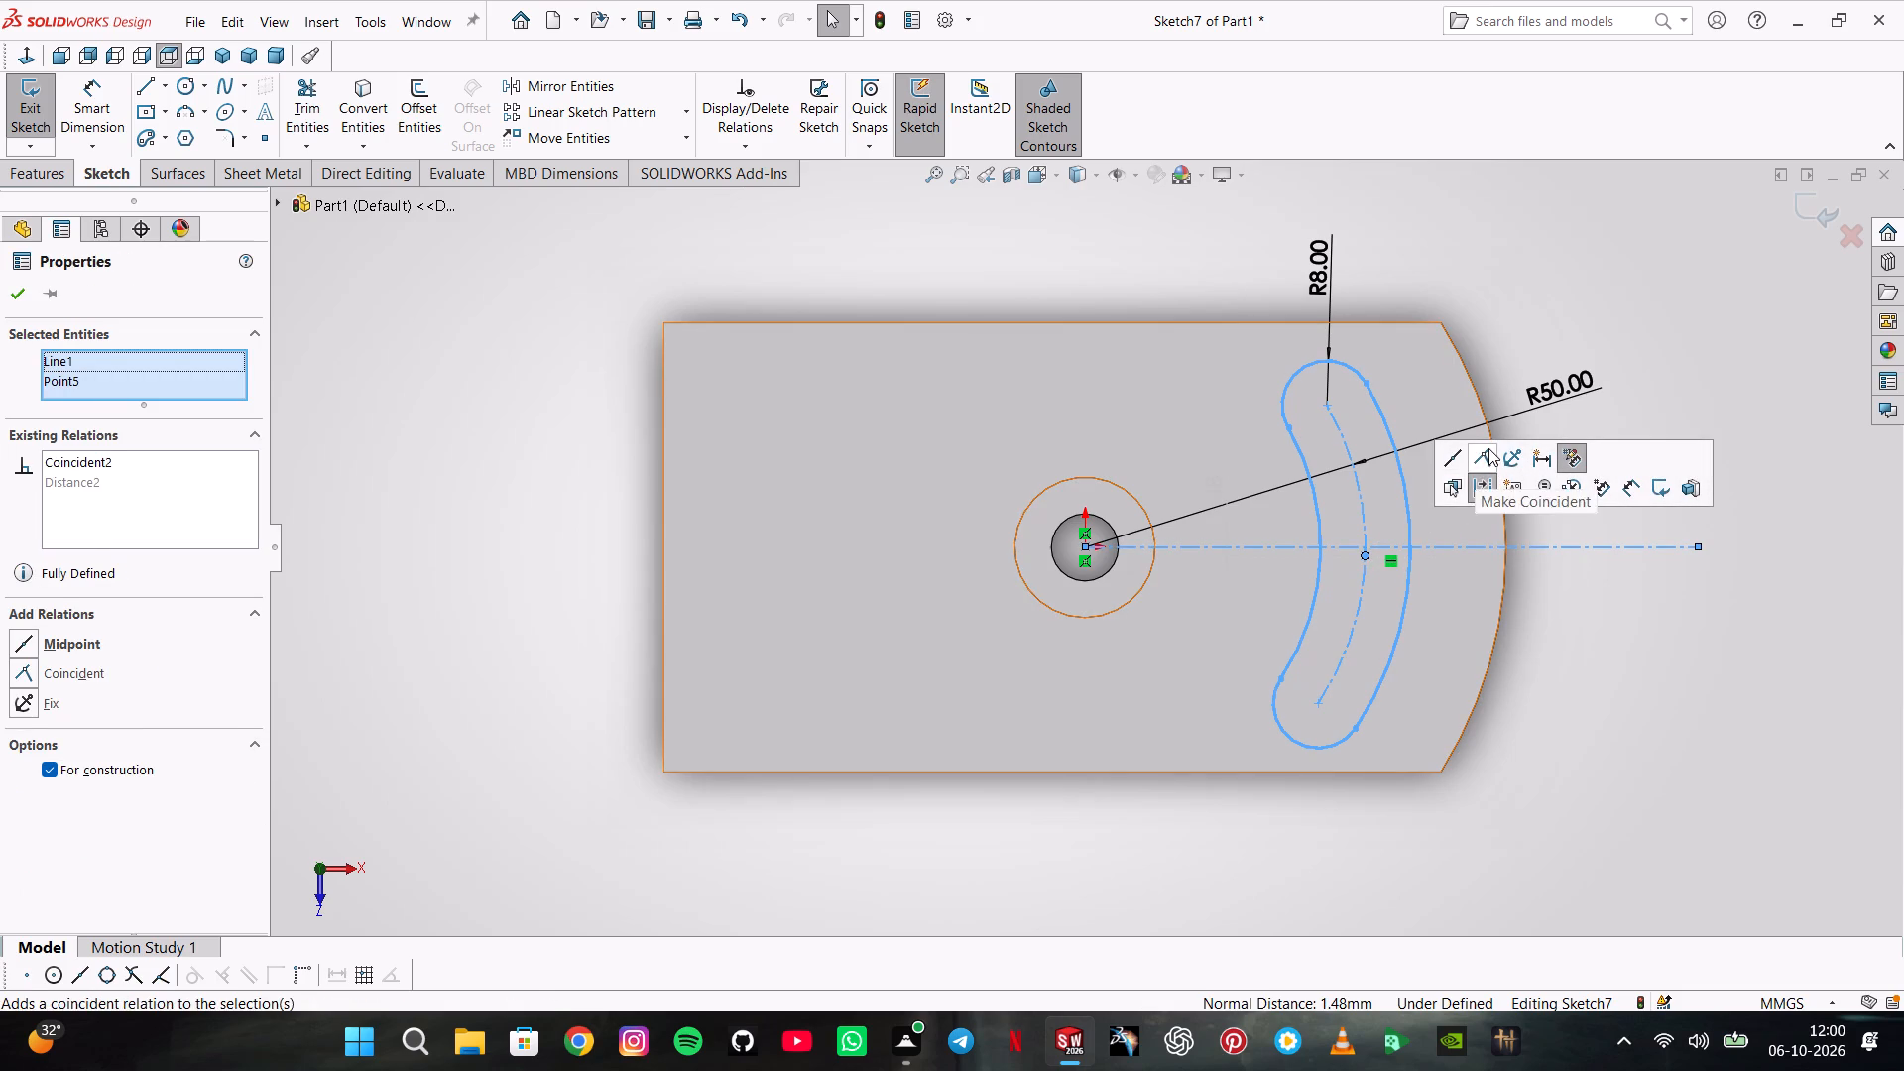
click(1459, 261)
key(Escape)
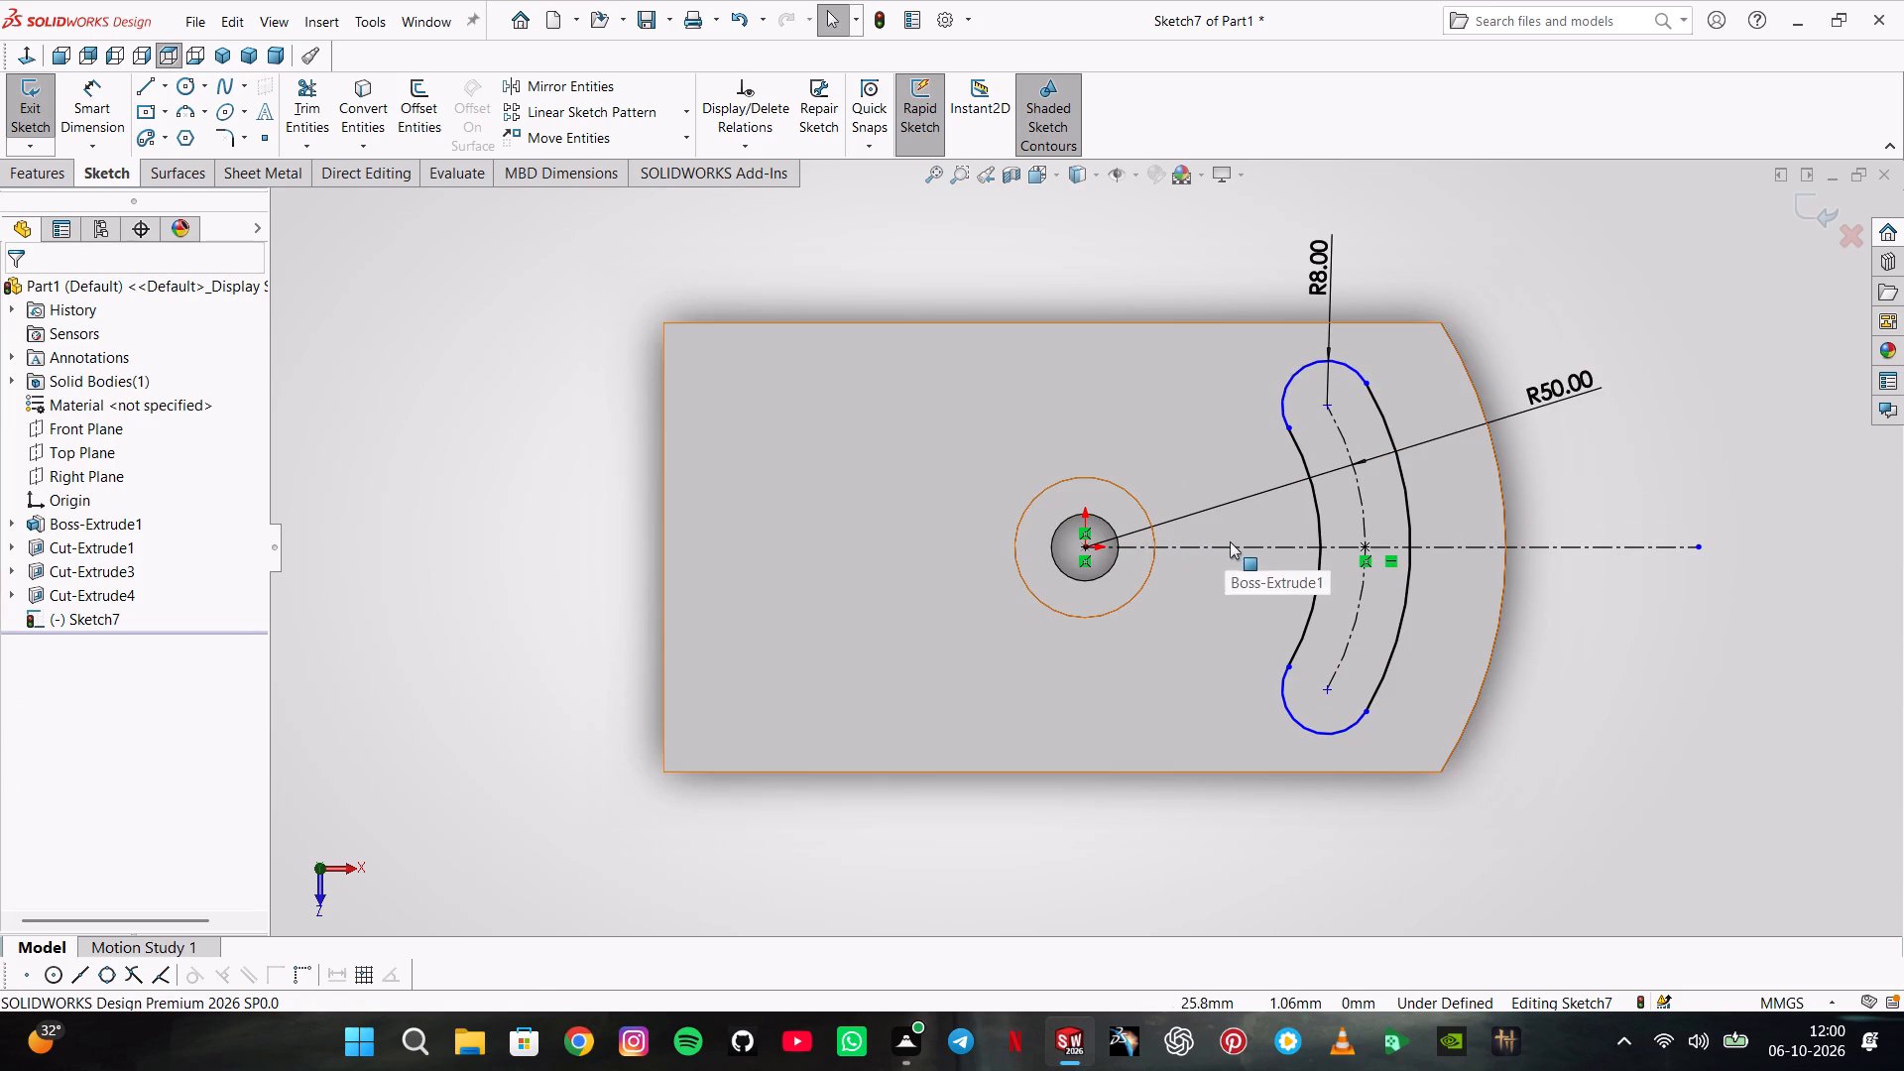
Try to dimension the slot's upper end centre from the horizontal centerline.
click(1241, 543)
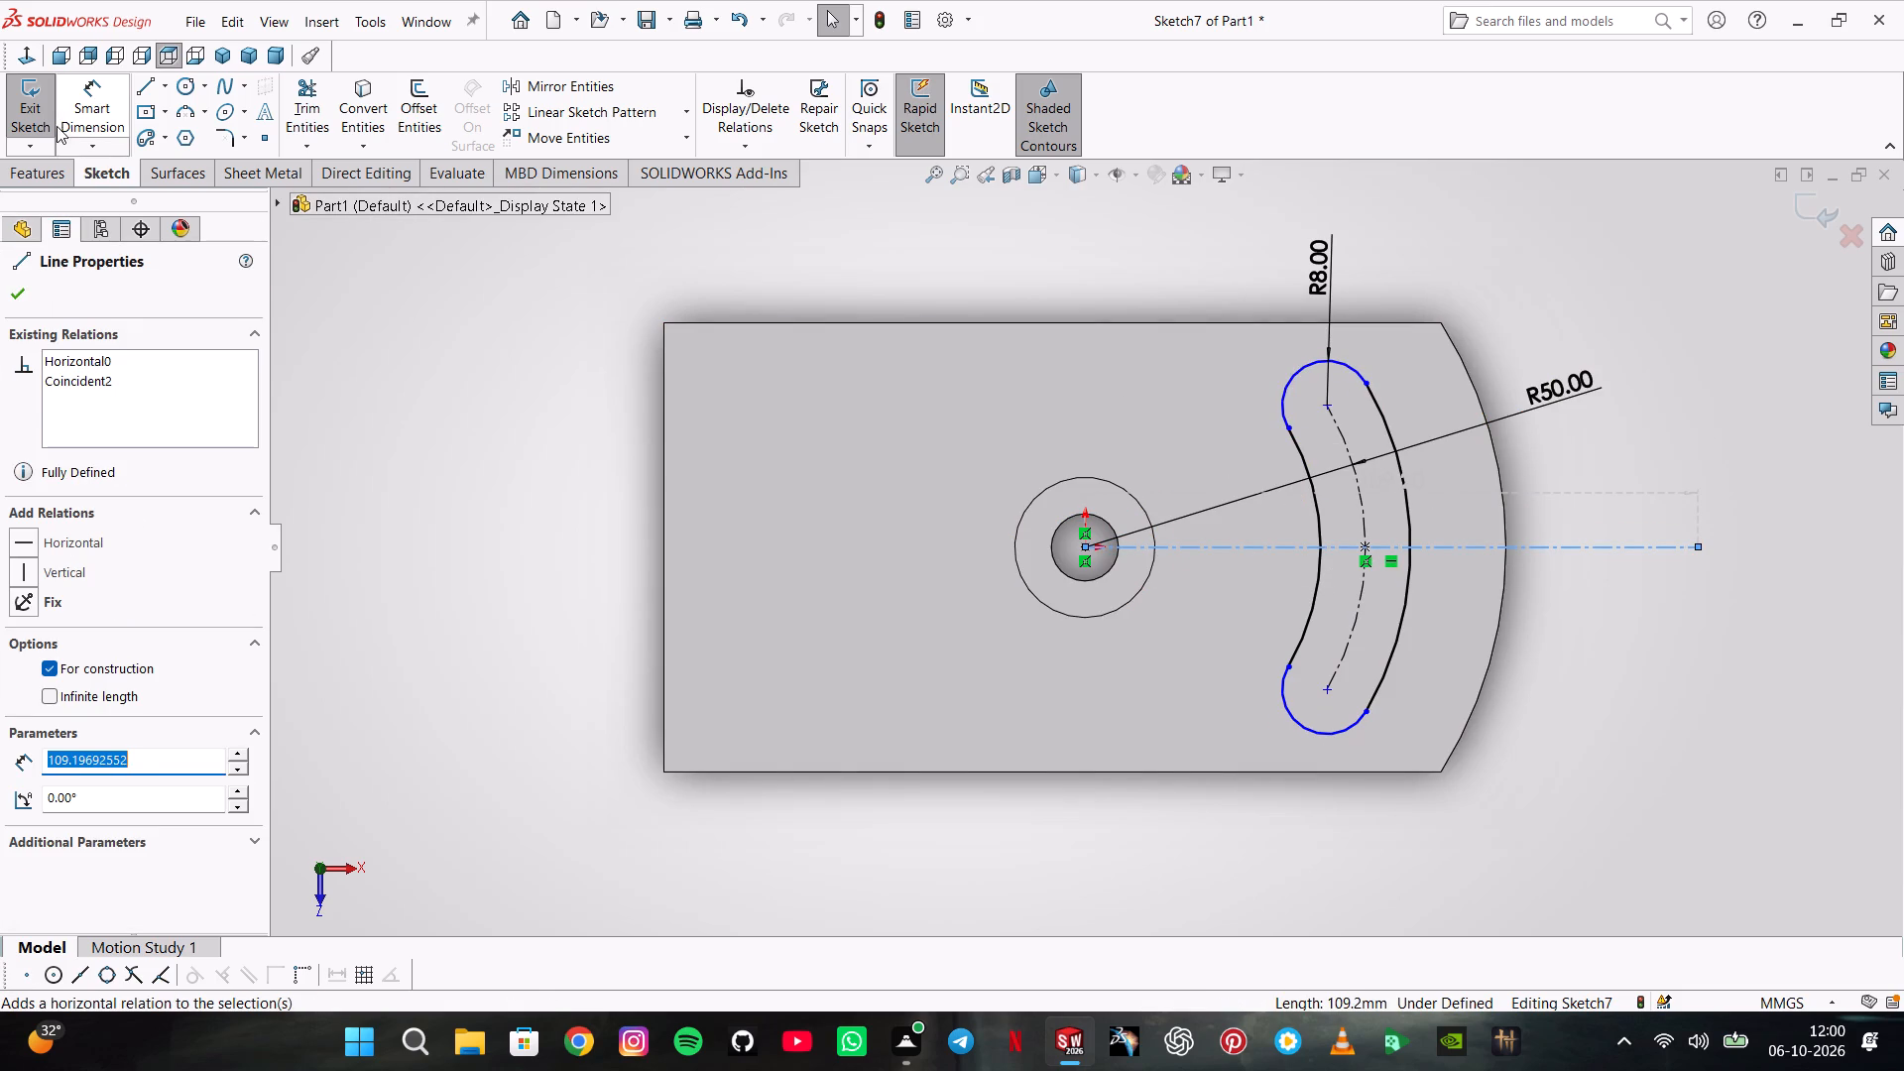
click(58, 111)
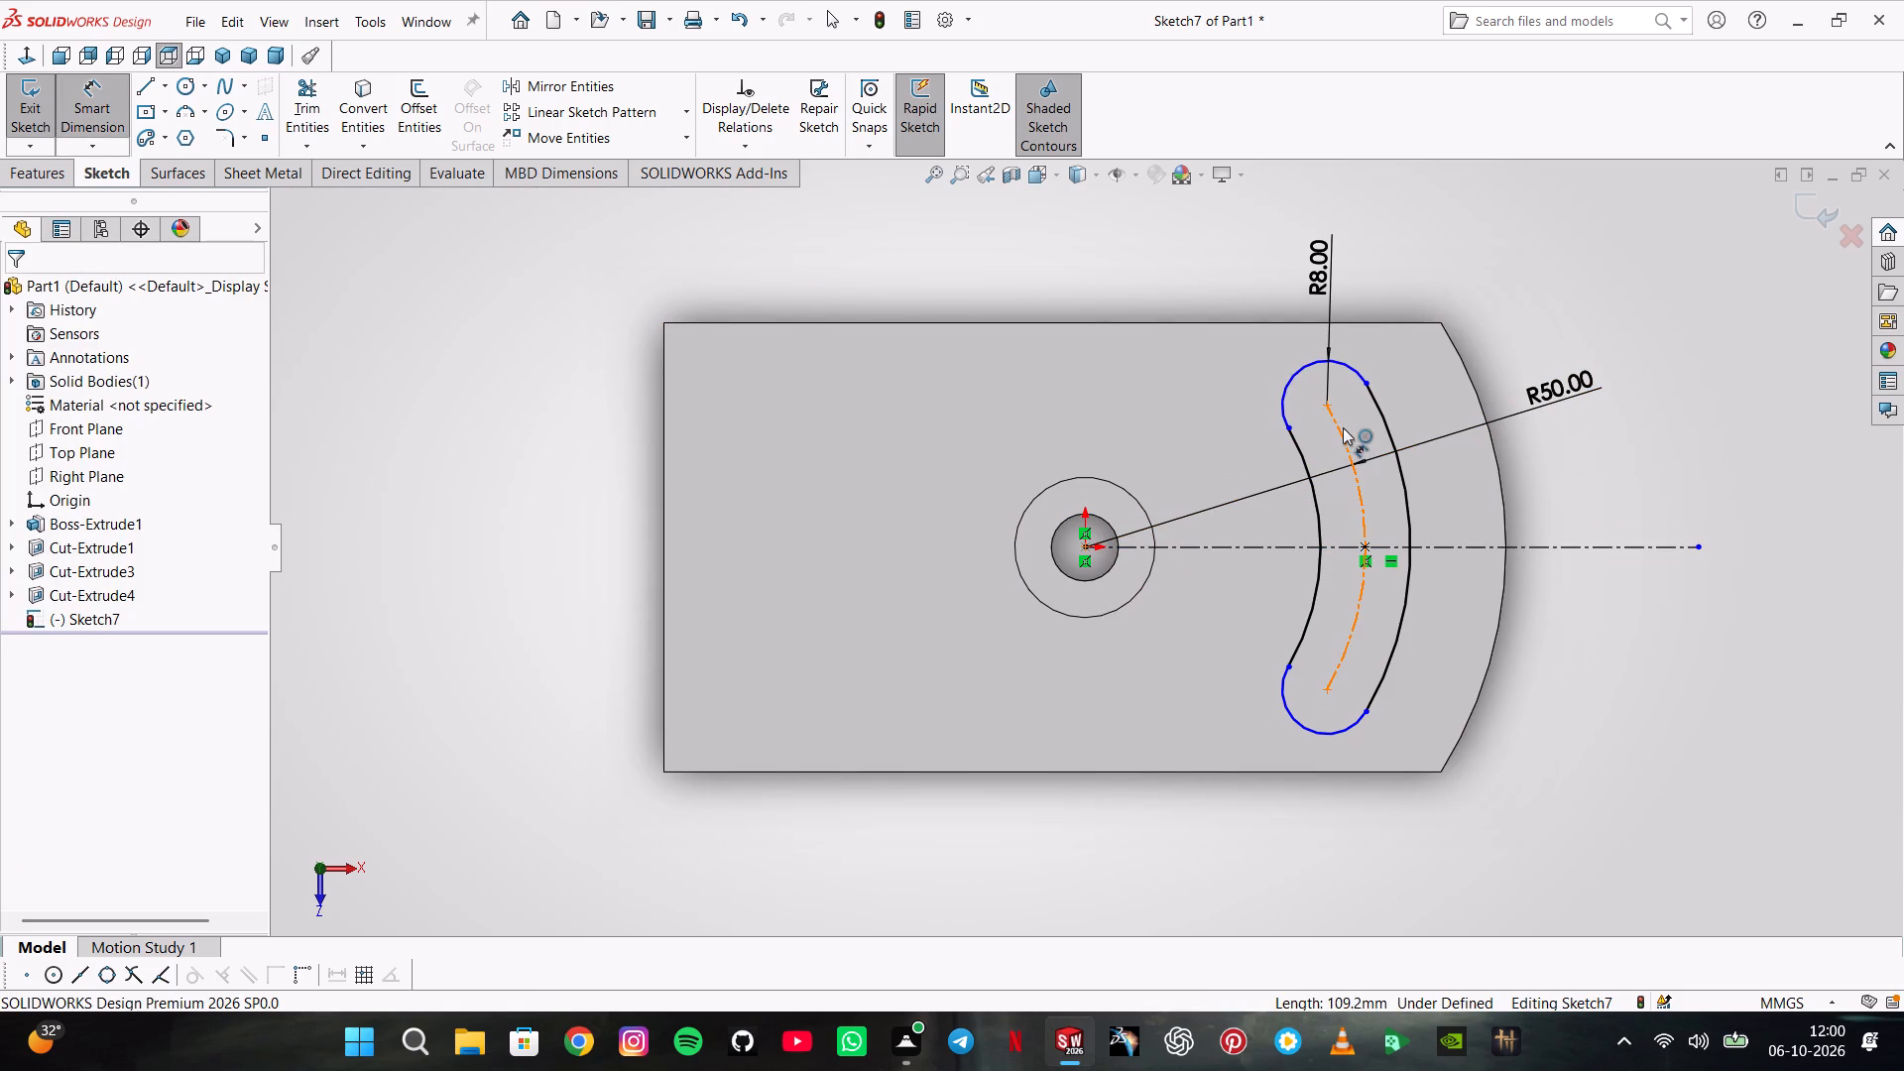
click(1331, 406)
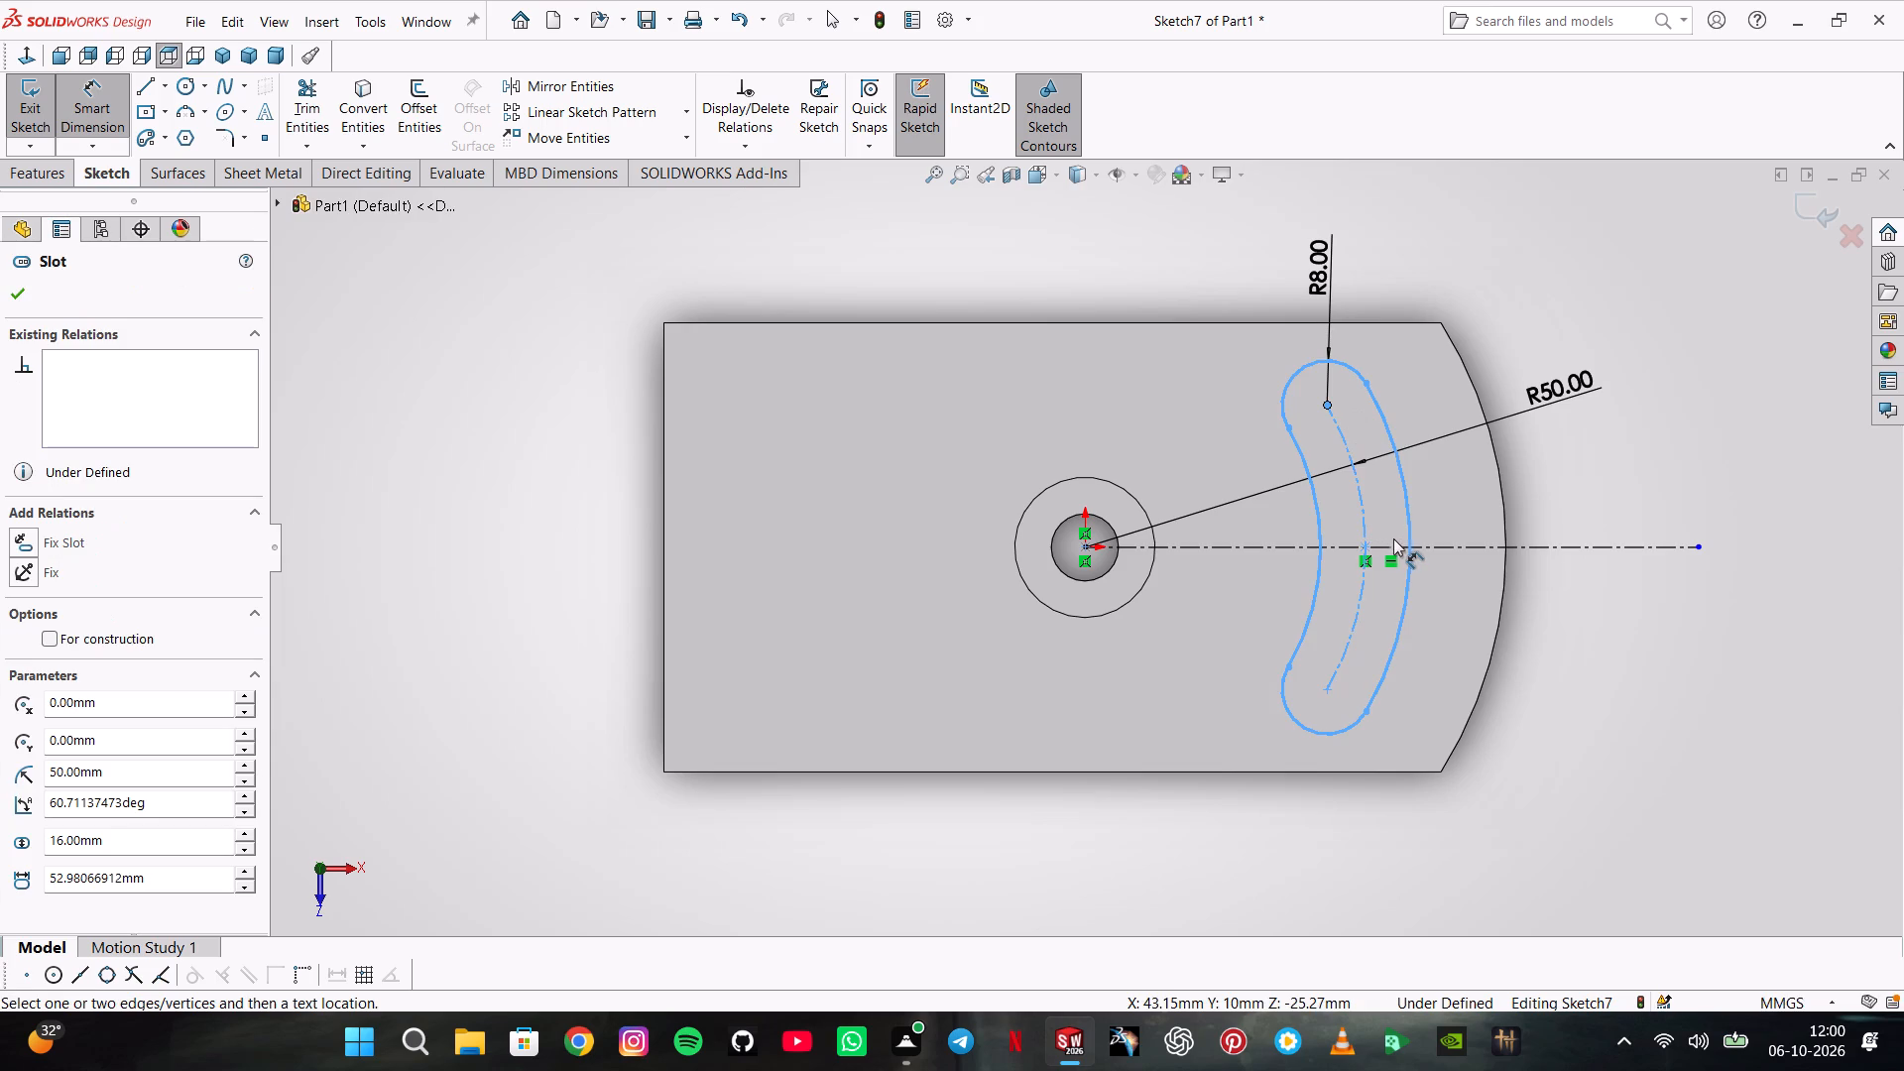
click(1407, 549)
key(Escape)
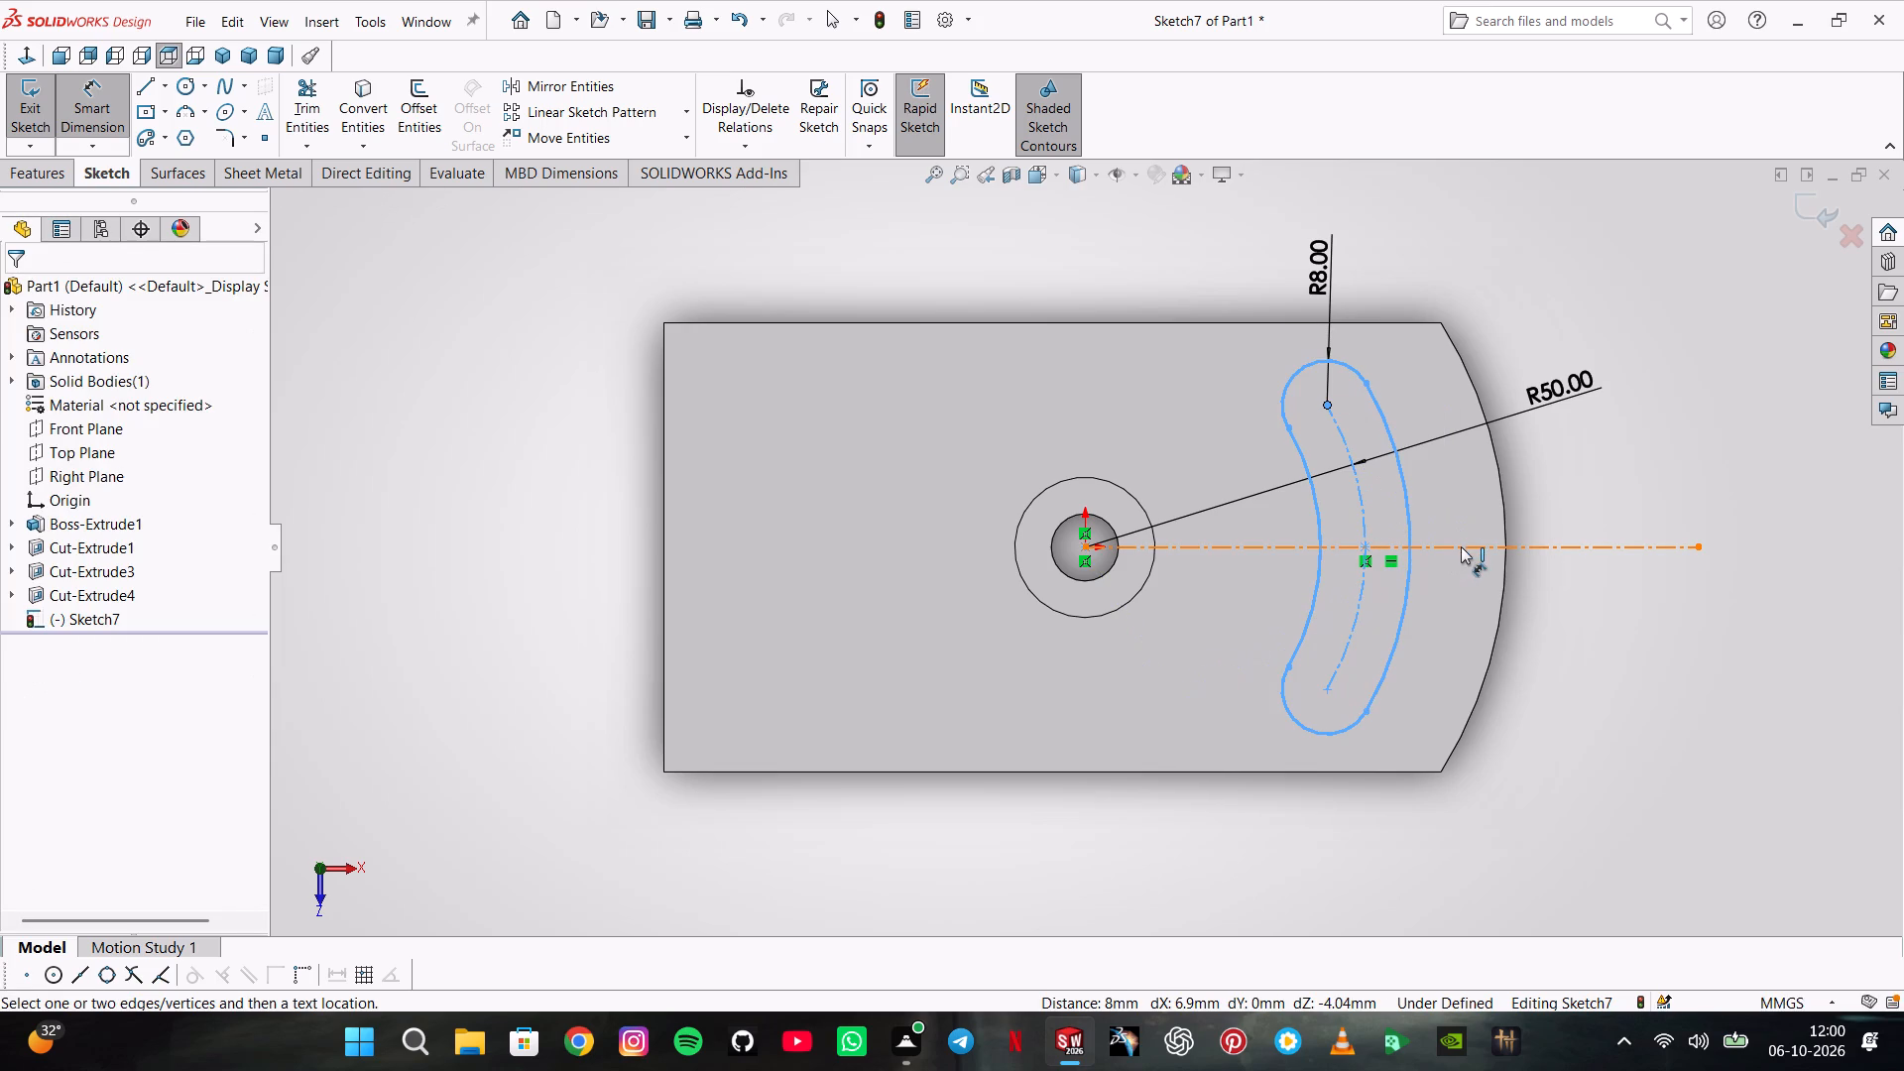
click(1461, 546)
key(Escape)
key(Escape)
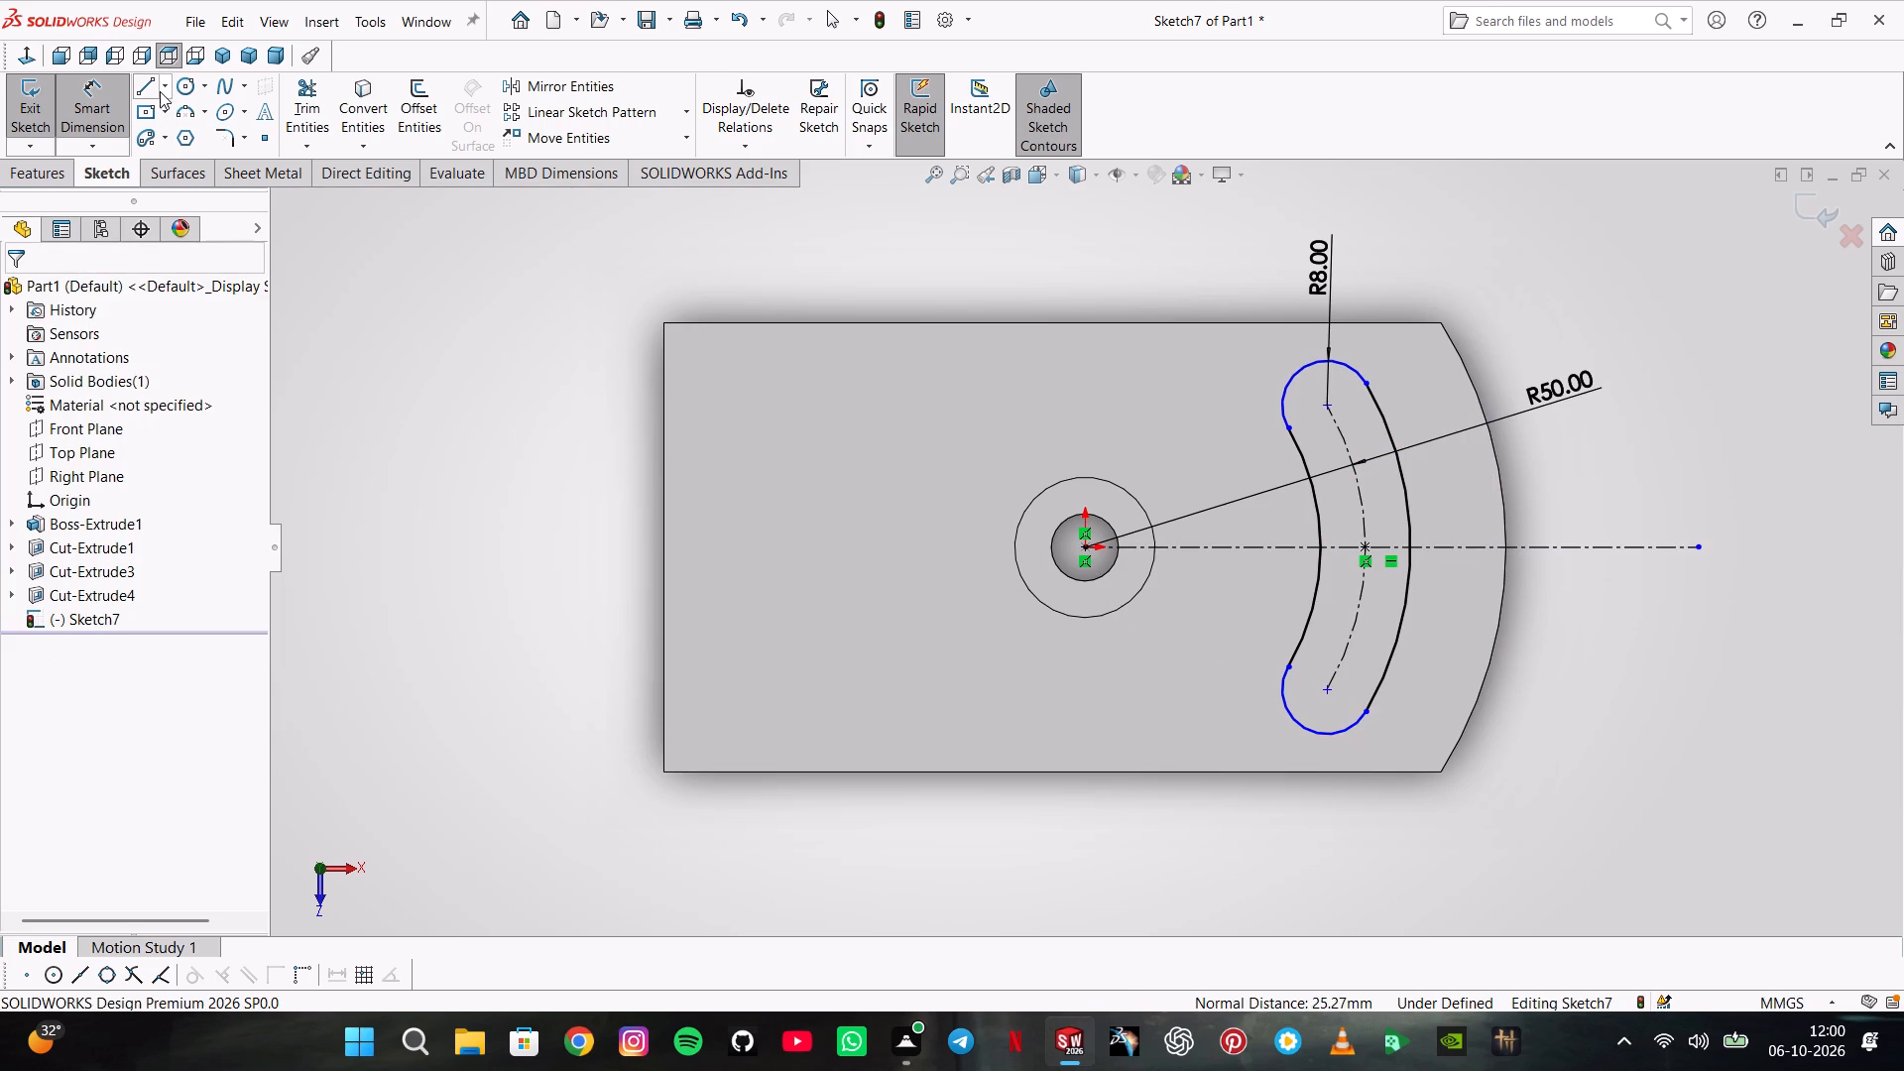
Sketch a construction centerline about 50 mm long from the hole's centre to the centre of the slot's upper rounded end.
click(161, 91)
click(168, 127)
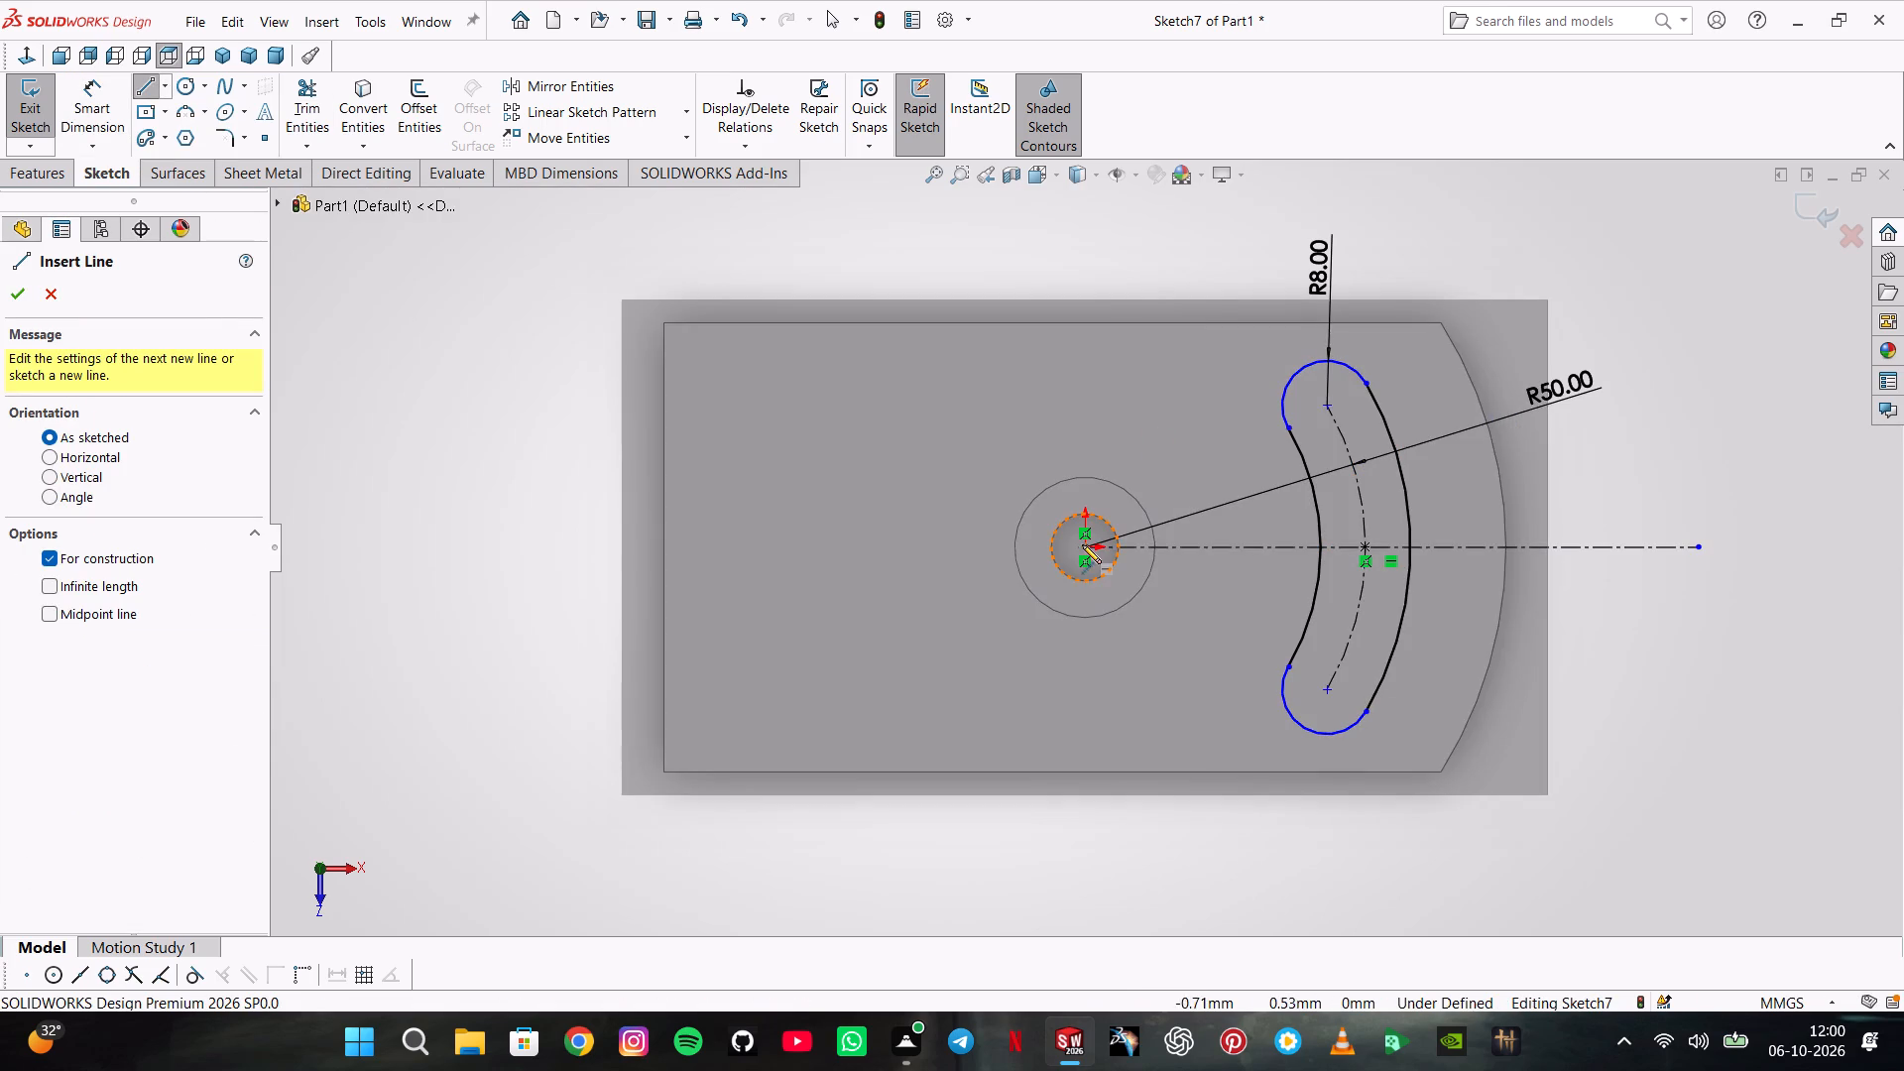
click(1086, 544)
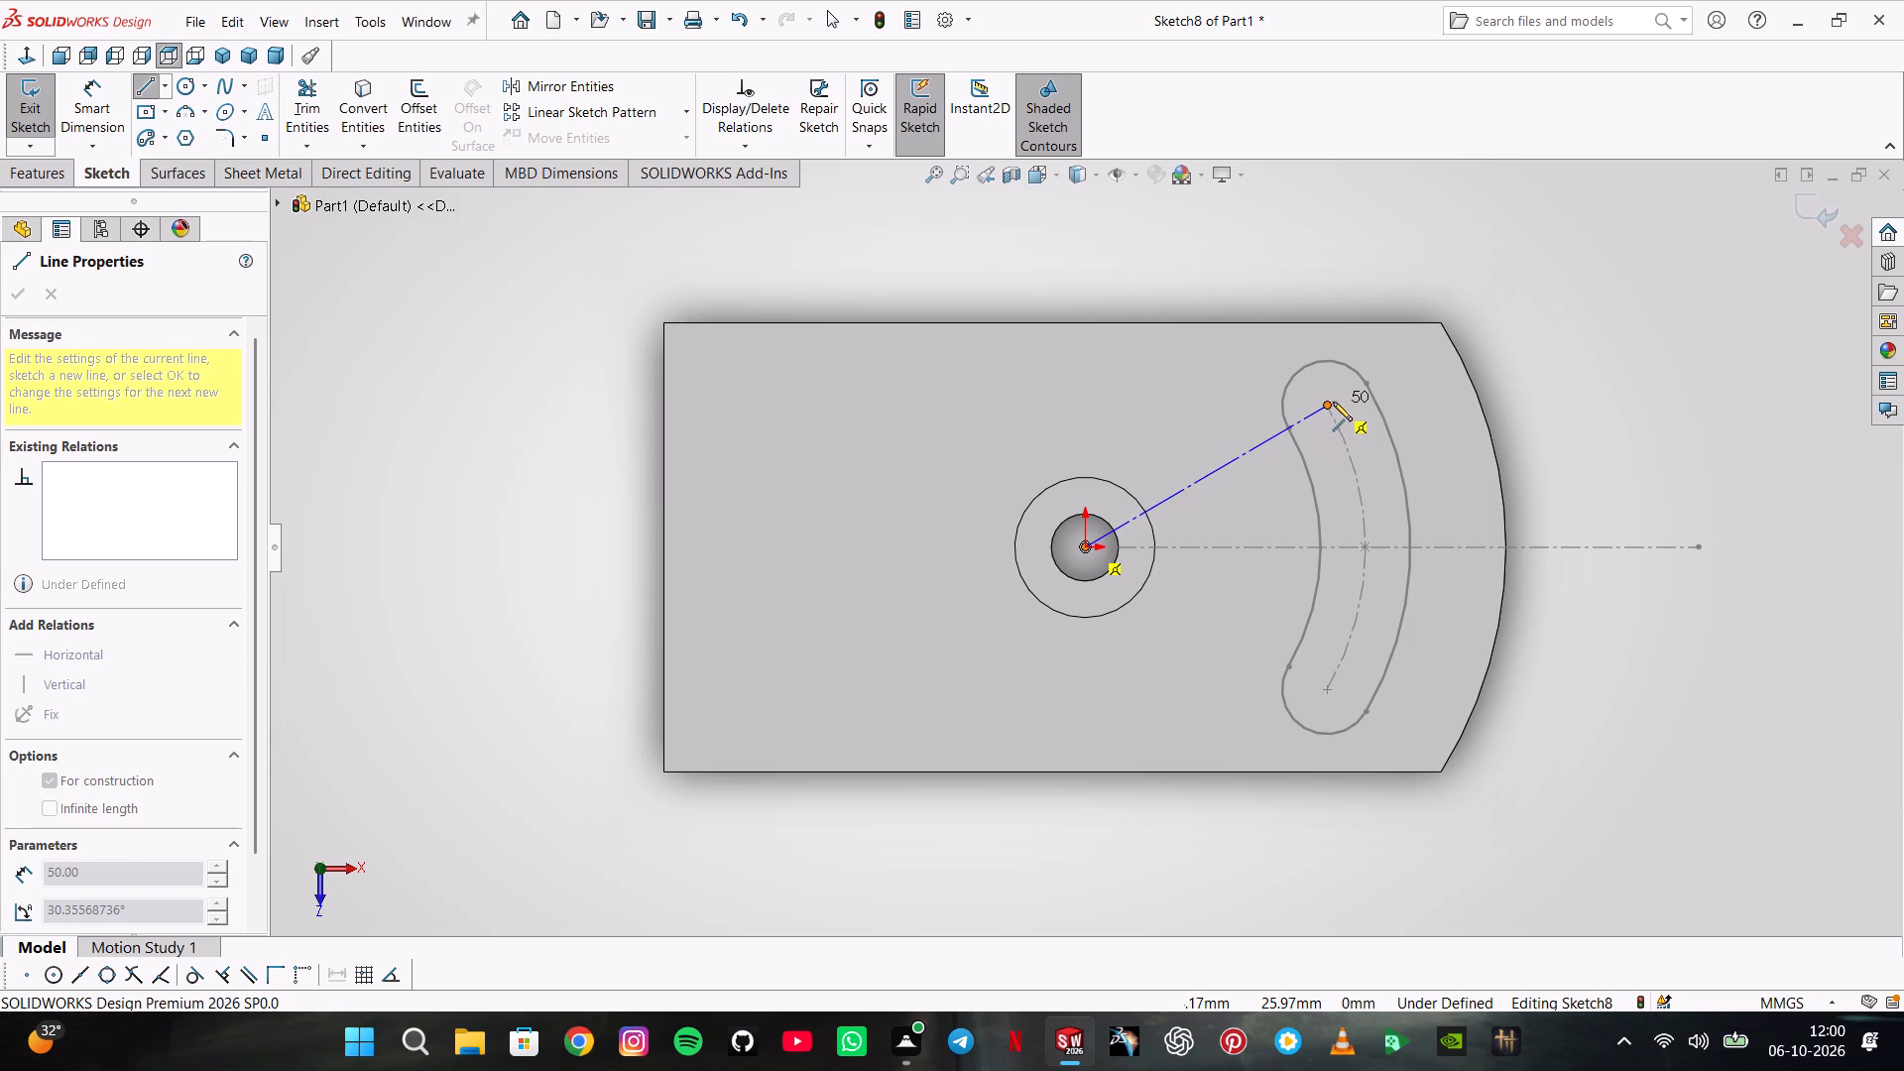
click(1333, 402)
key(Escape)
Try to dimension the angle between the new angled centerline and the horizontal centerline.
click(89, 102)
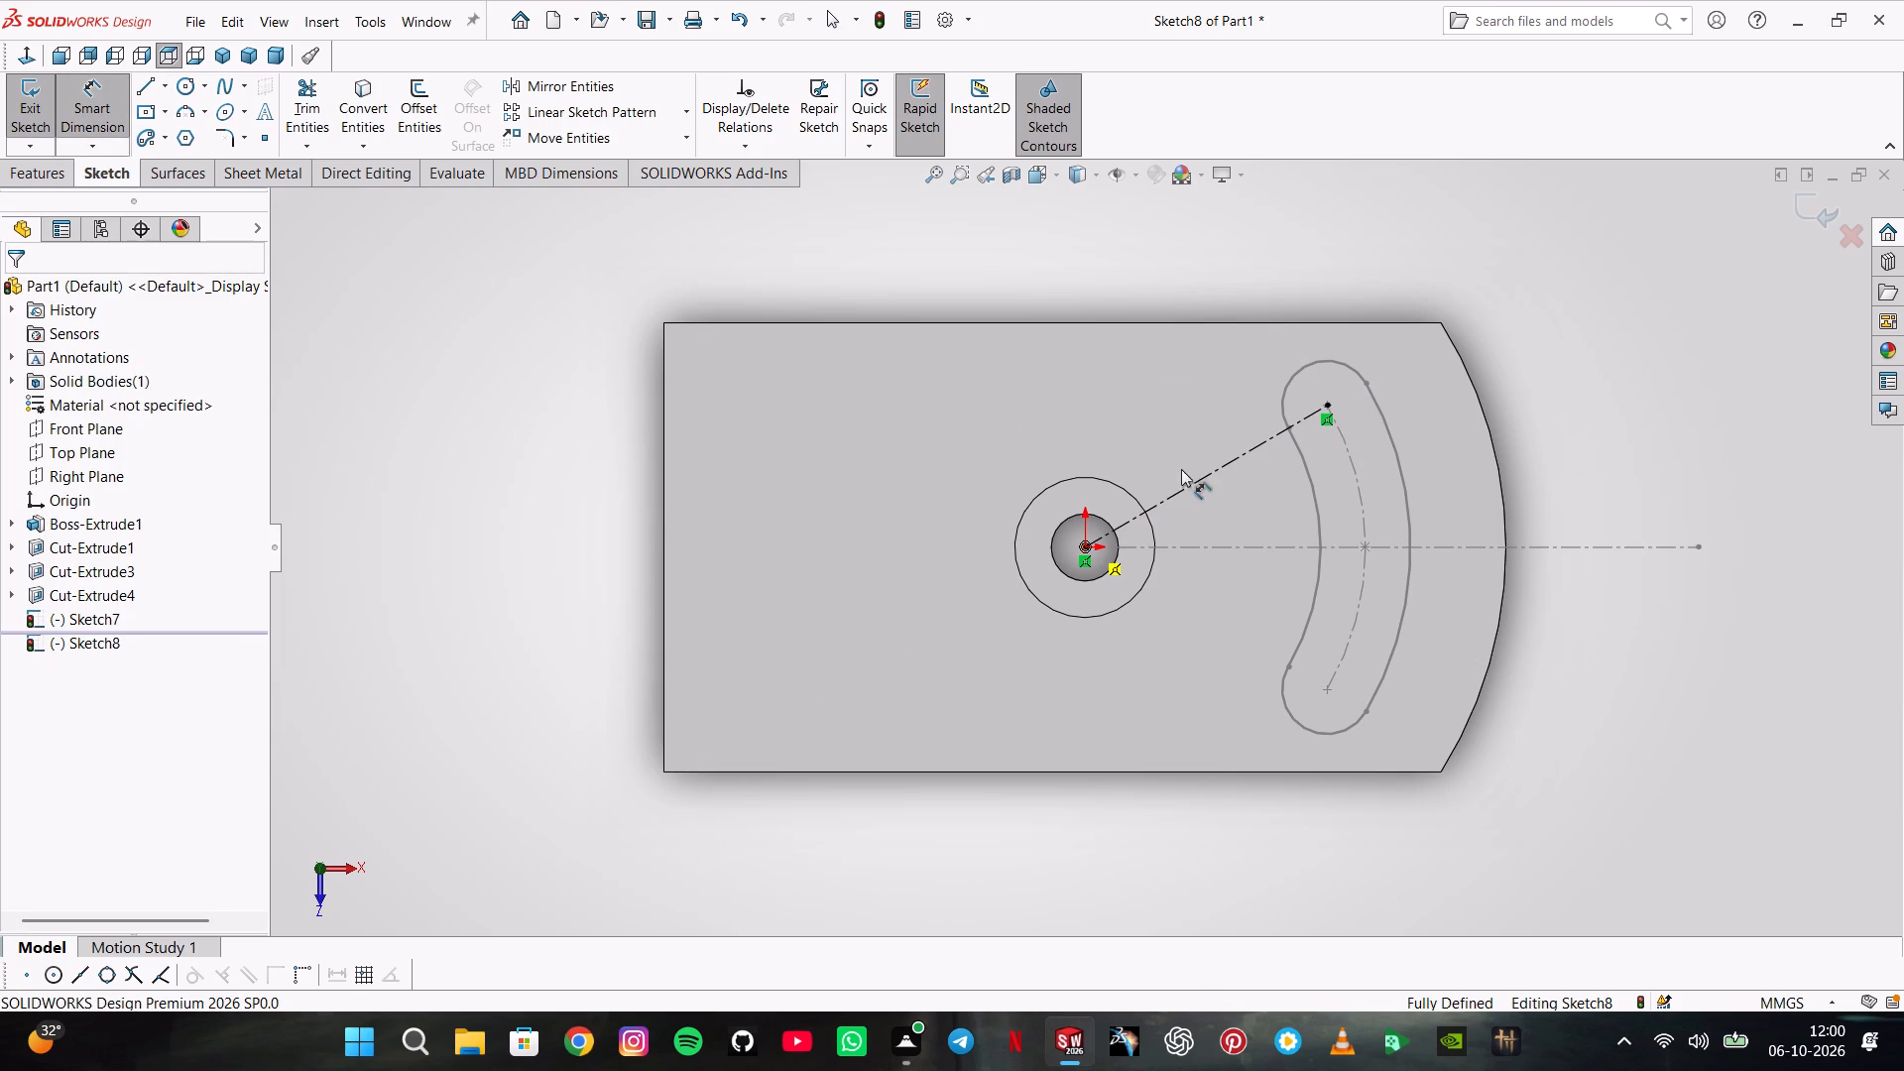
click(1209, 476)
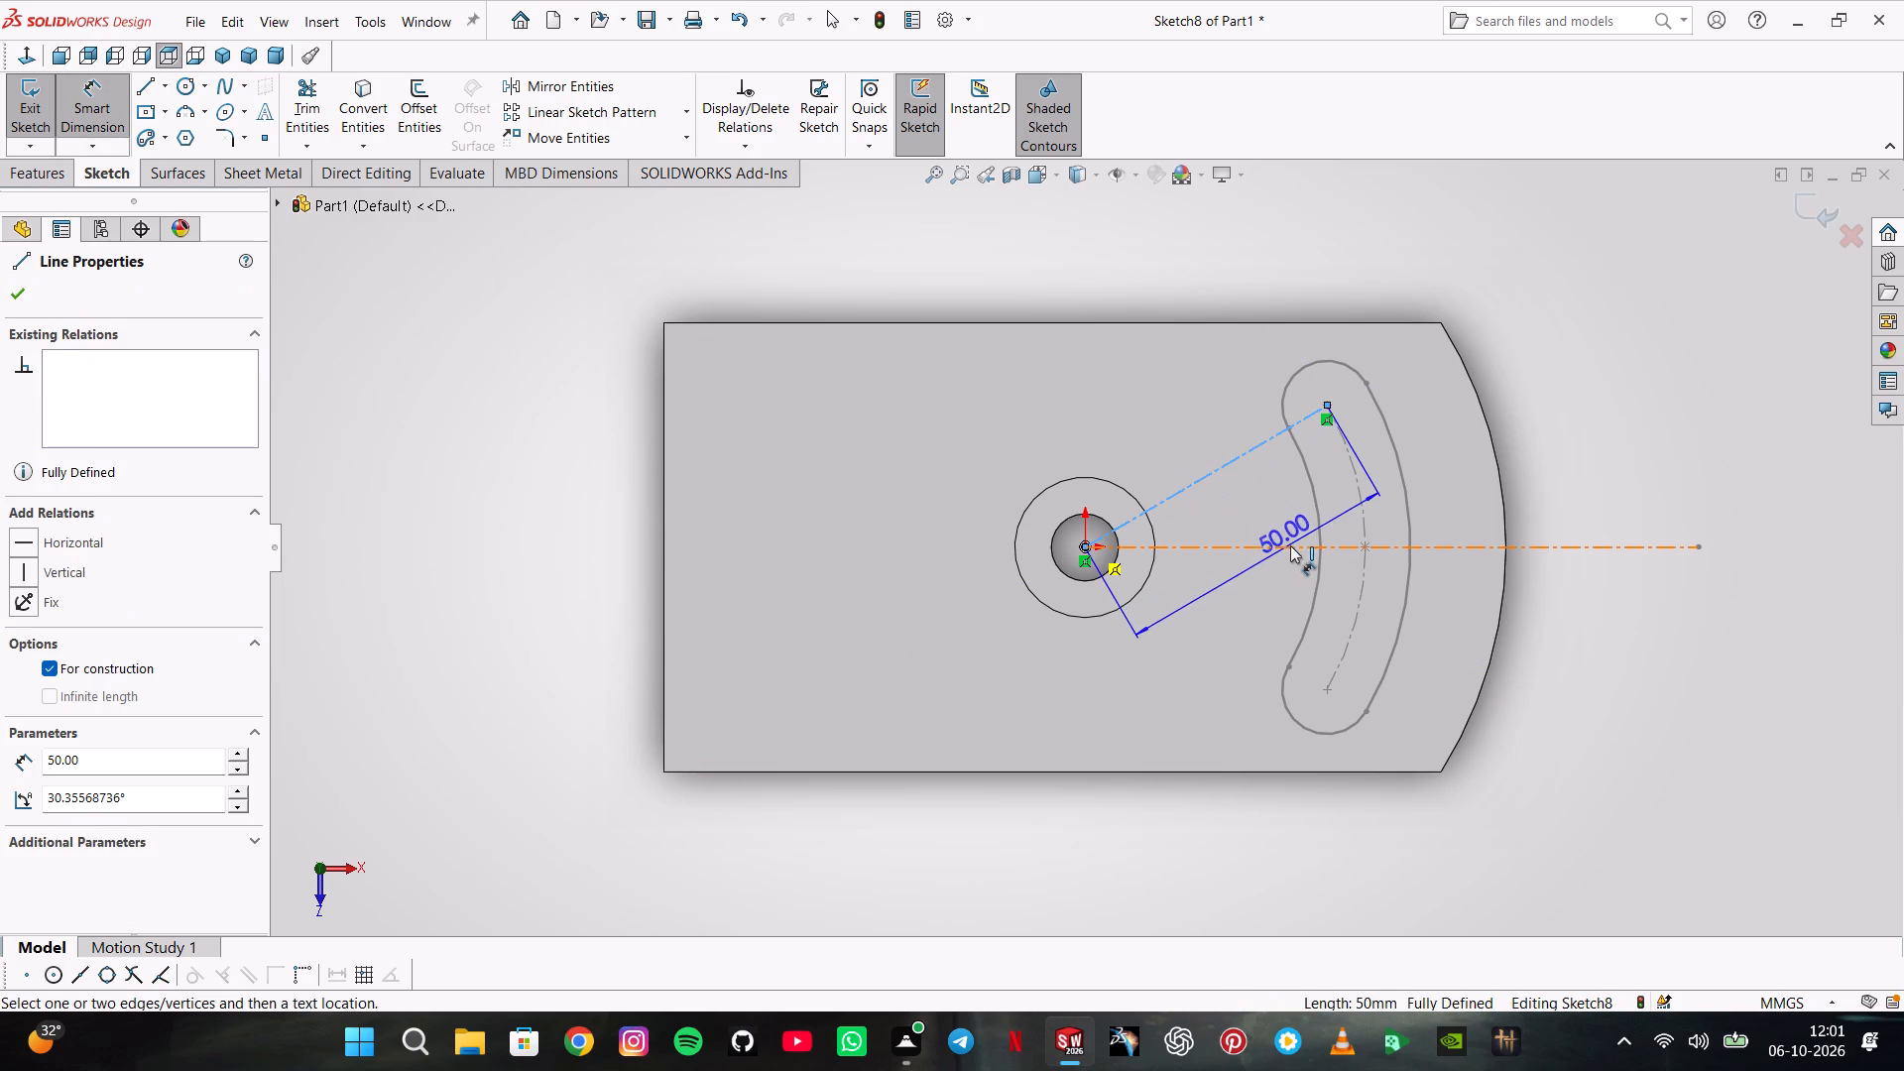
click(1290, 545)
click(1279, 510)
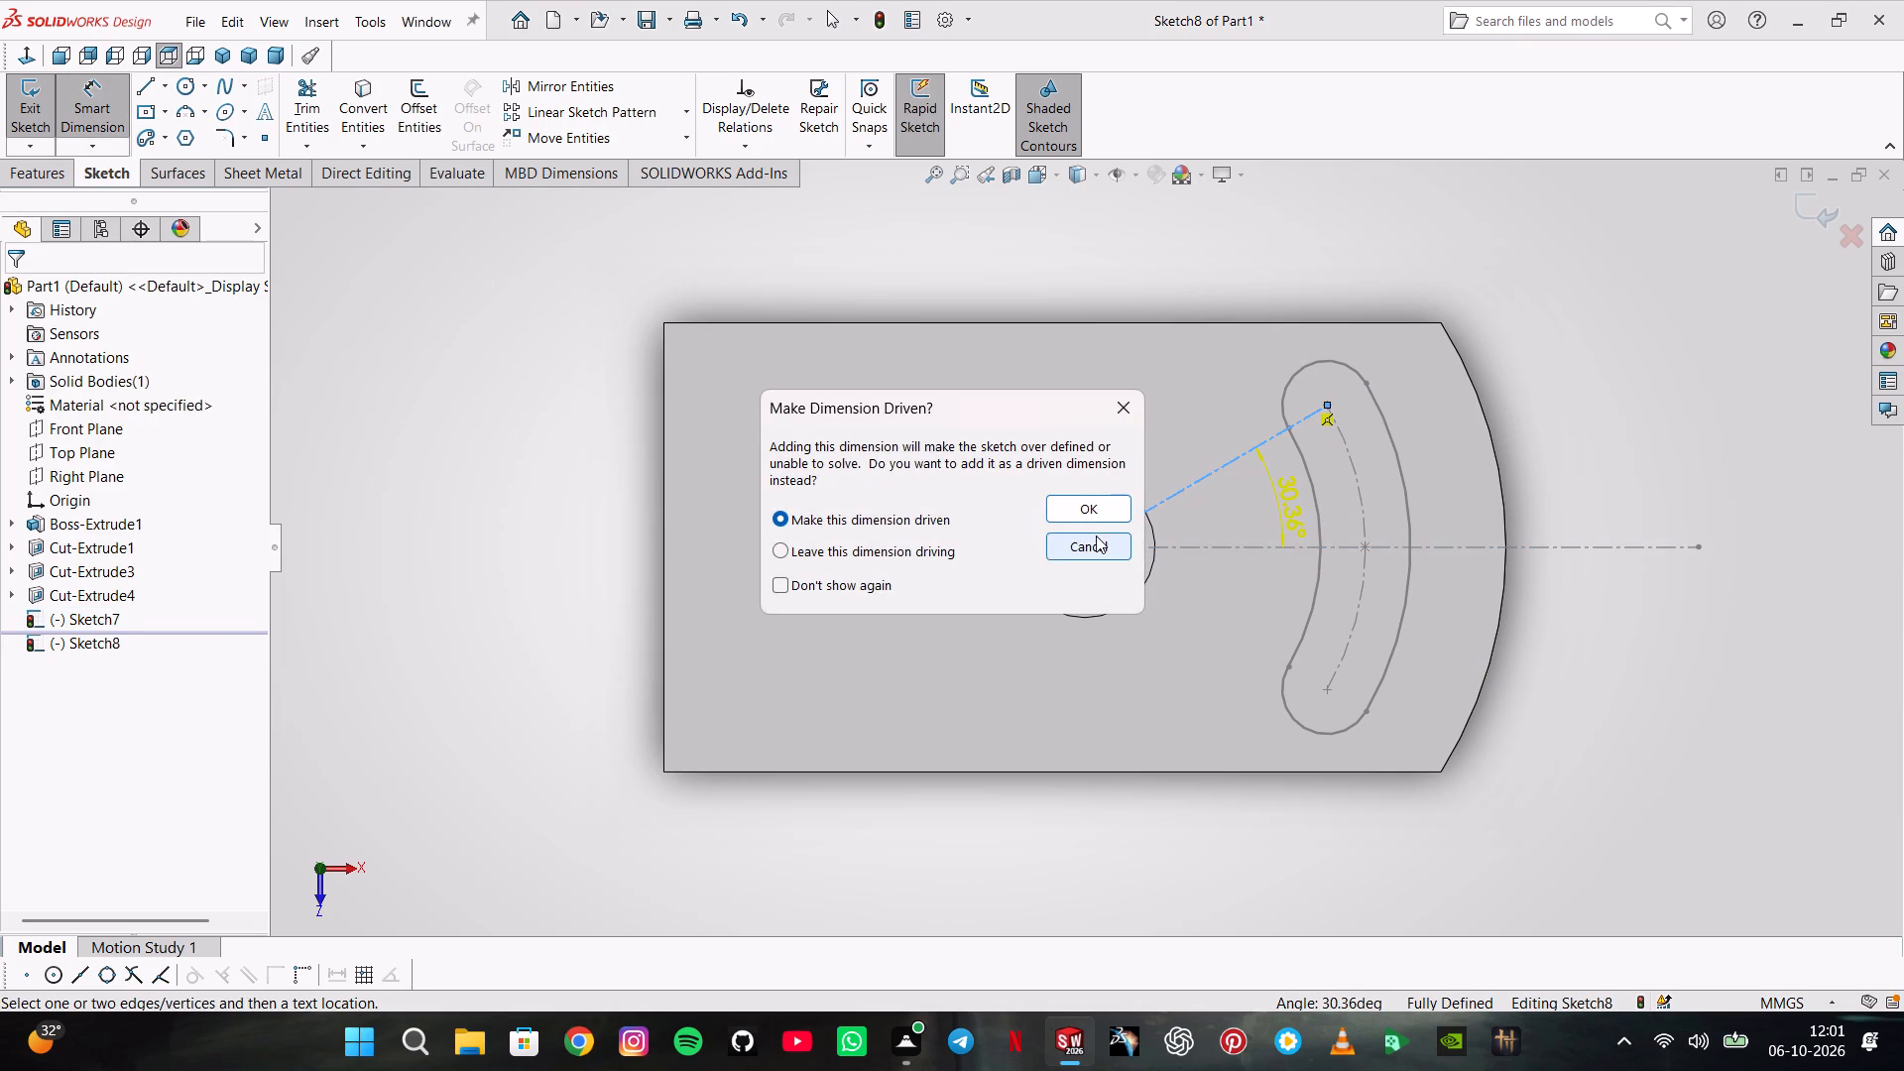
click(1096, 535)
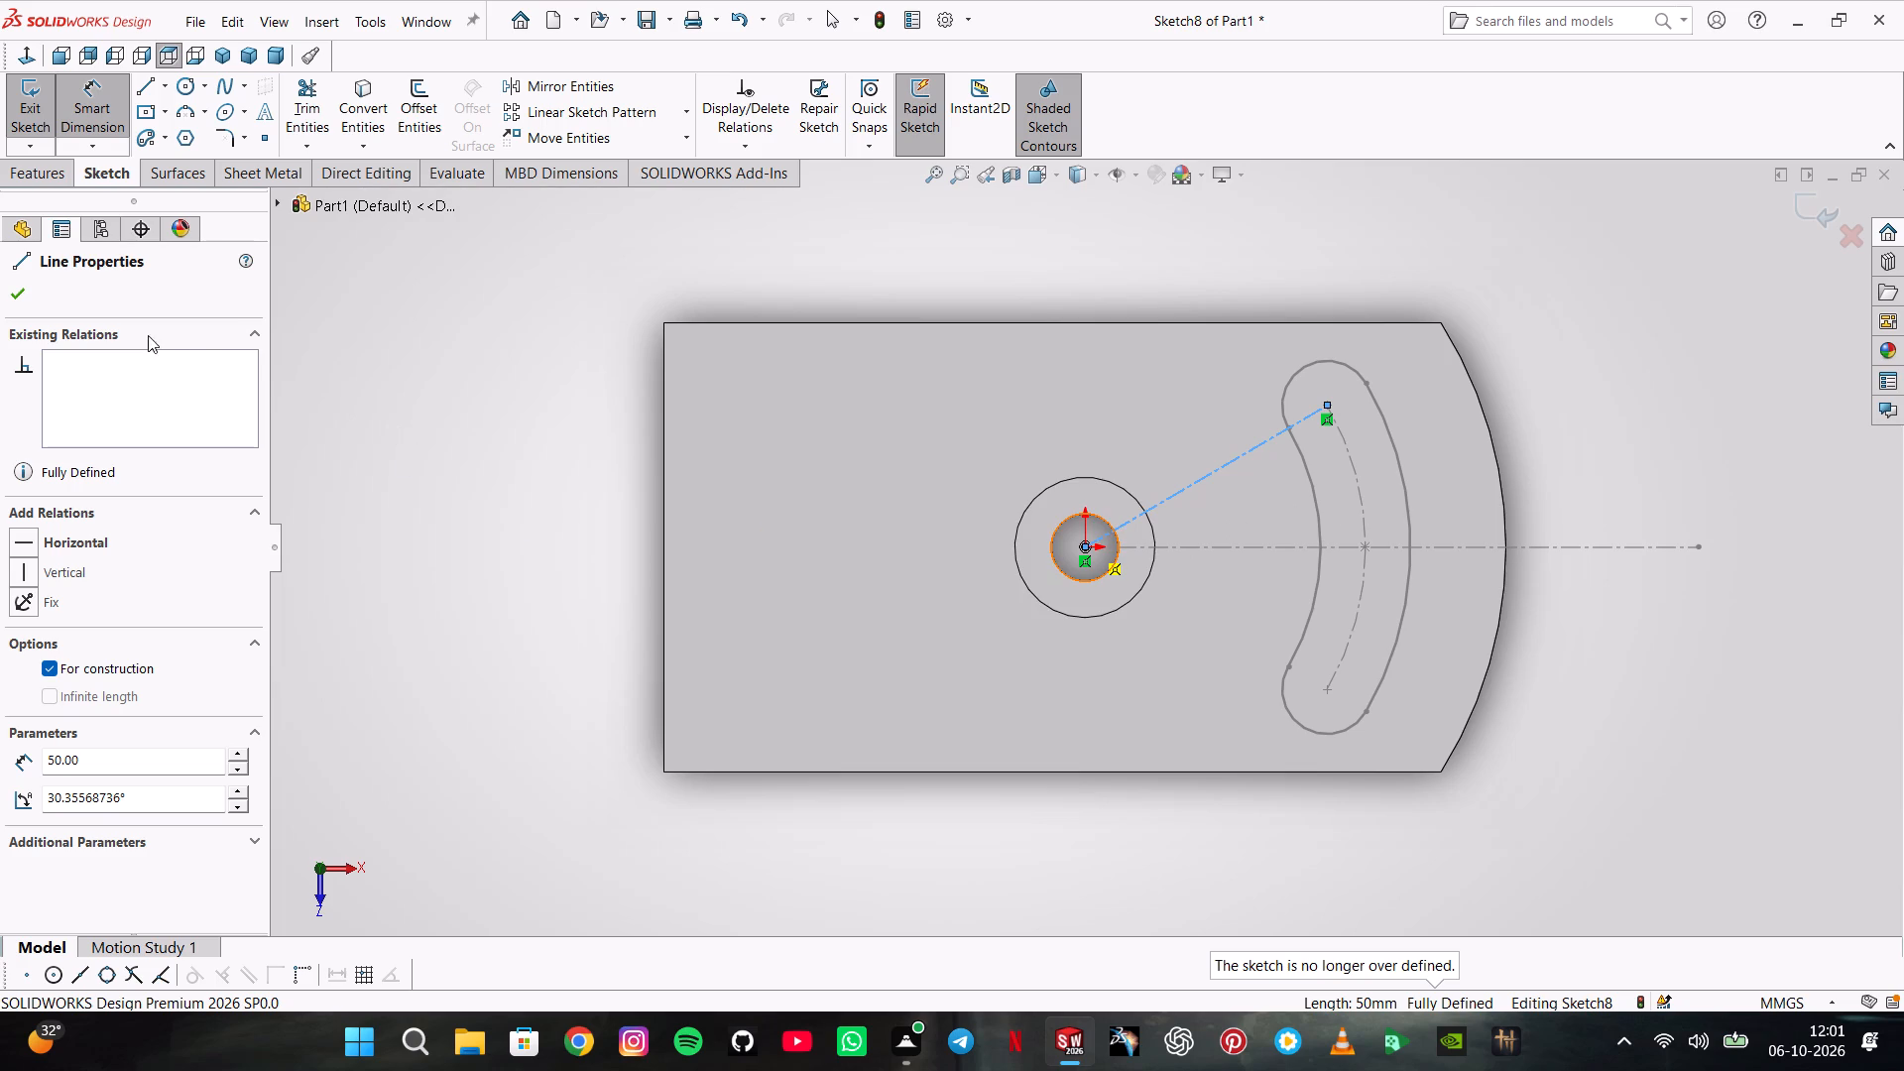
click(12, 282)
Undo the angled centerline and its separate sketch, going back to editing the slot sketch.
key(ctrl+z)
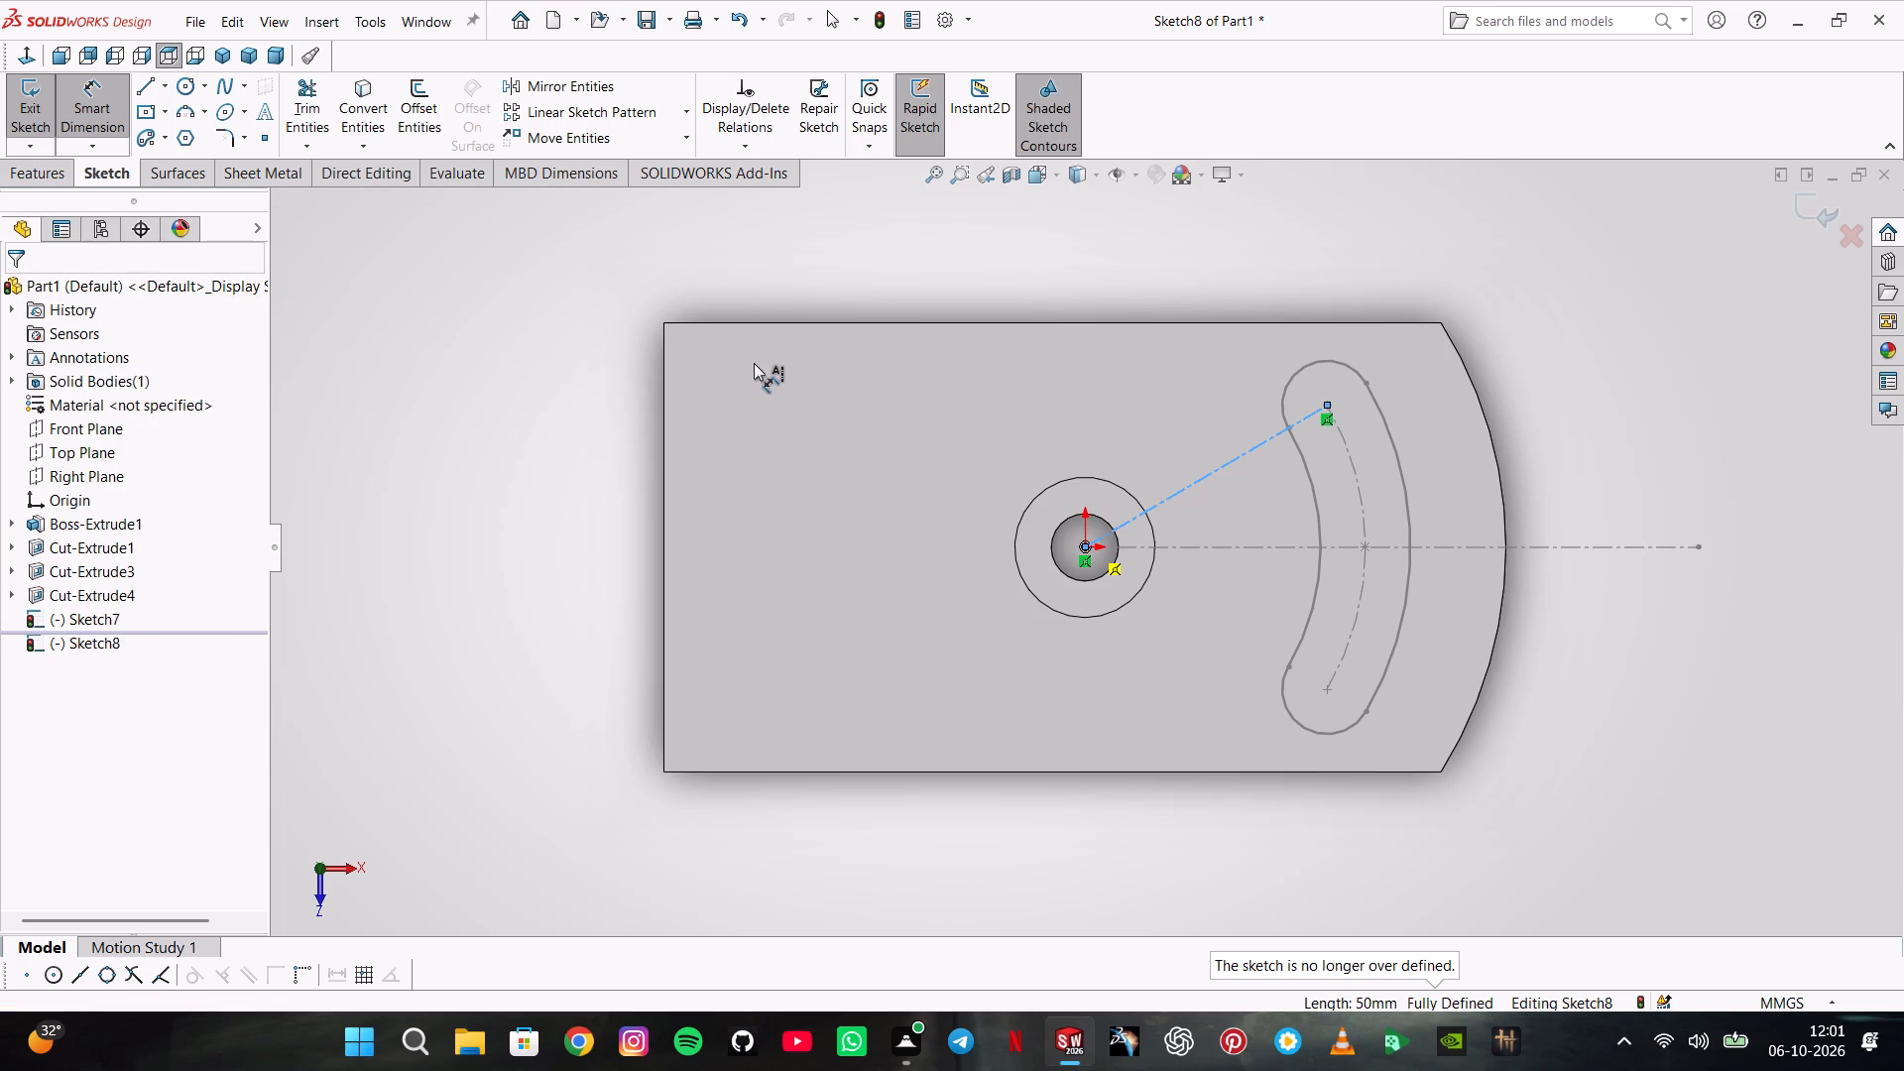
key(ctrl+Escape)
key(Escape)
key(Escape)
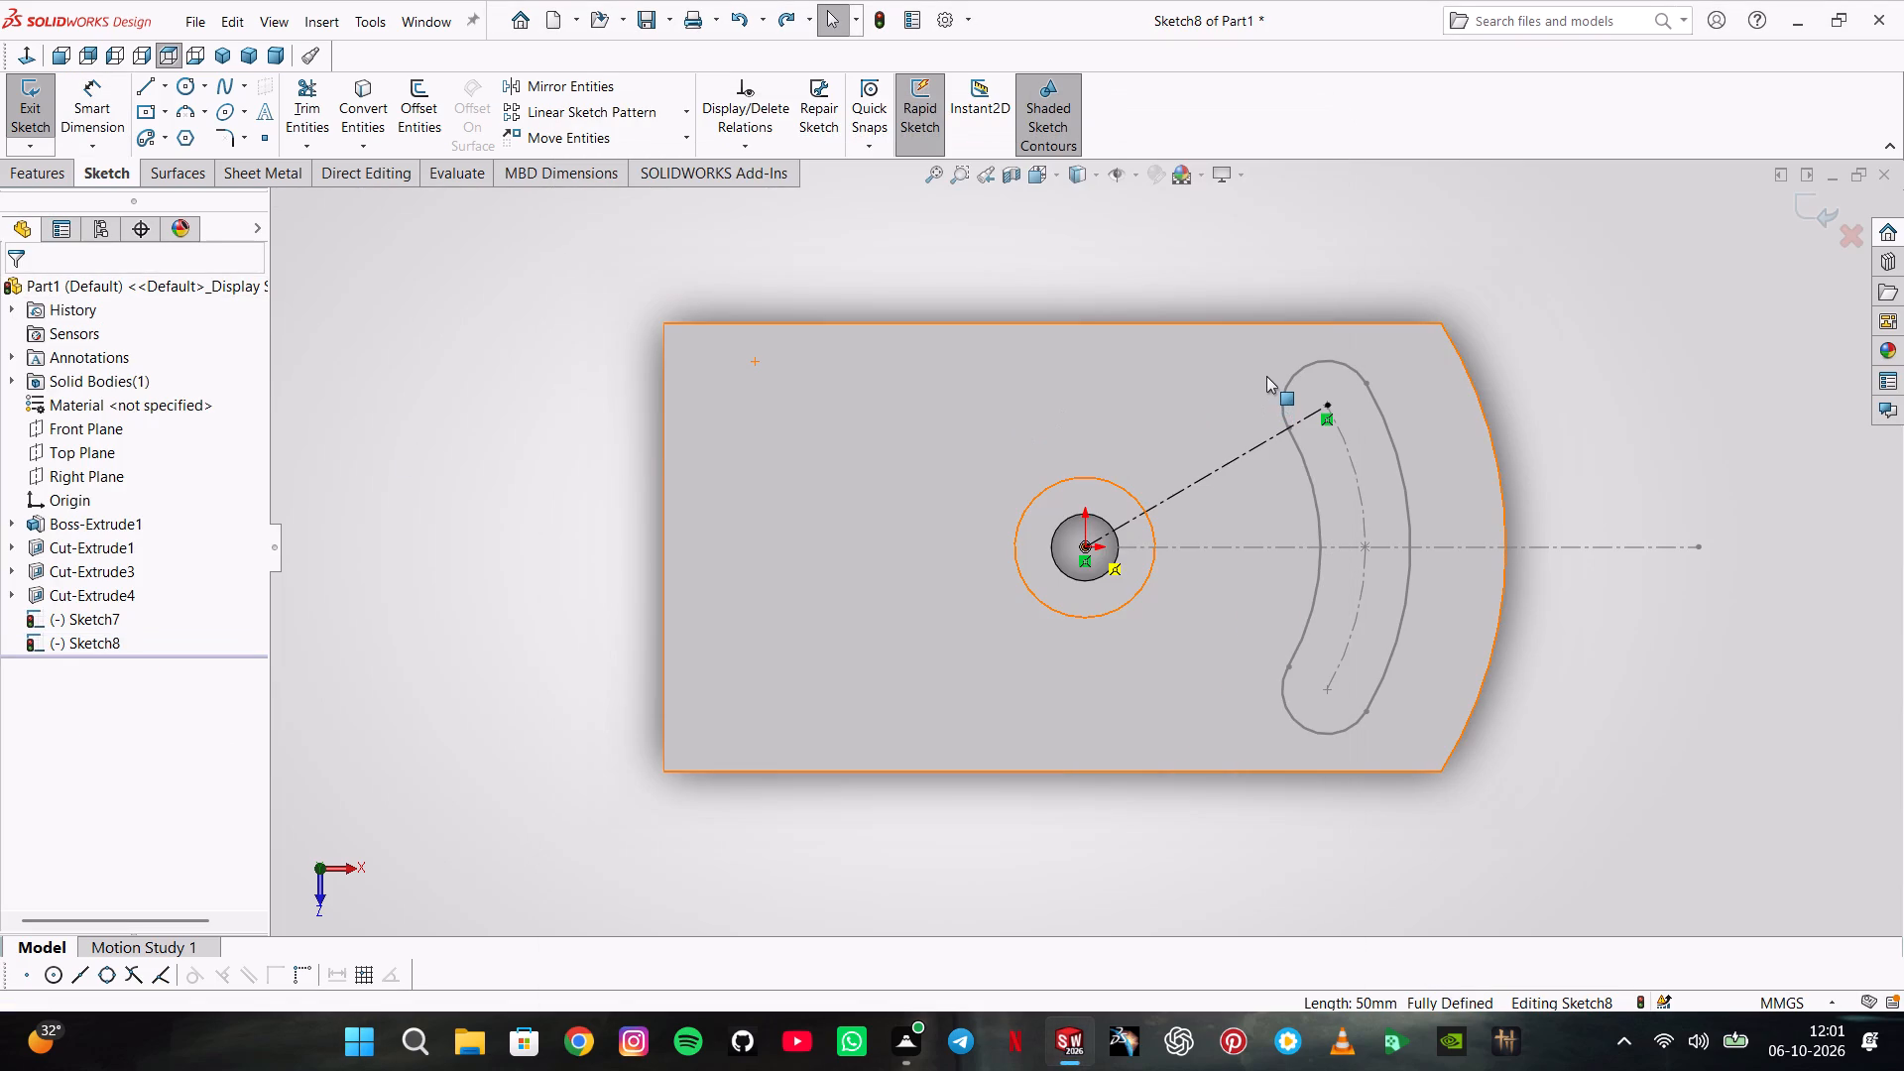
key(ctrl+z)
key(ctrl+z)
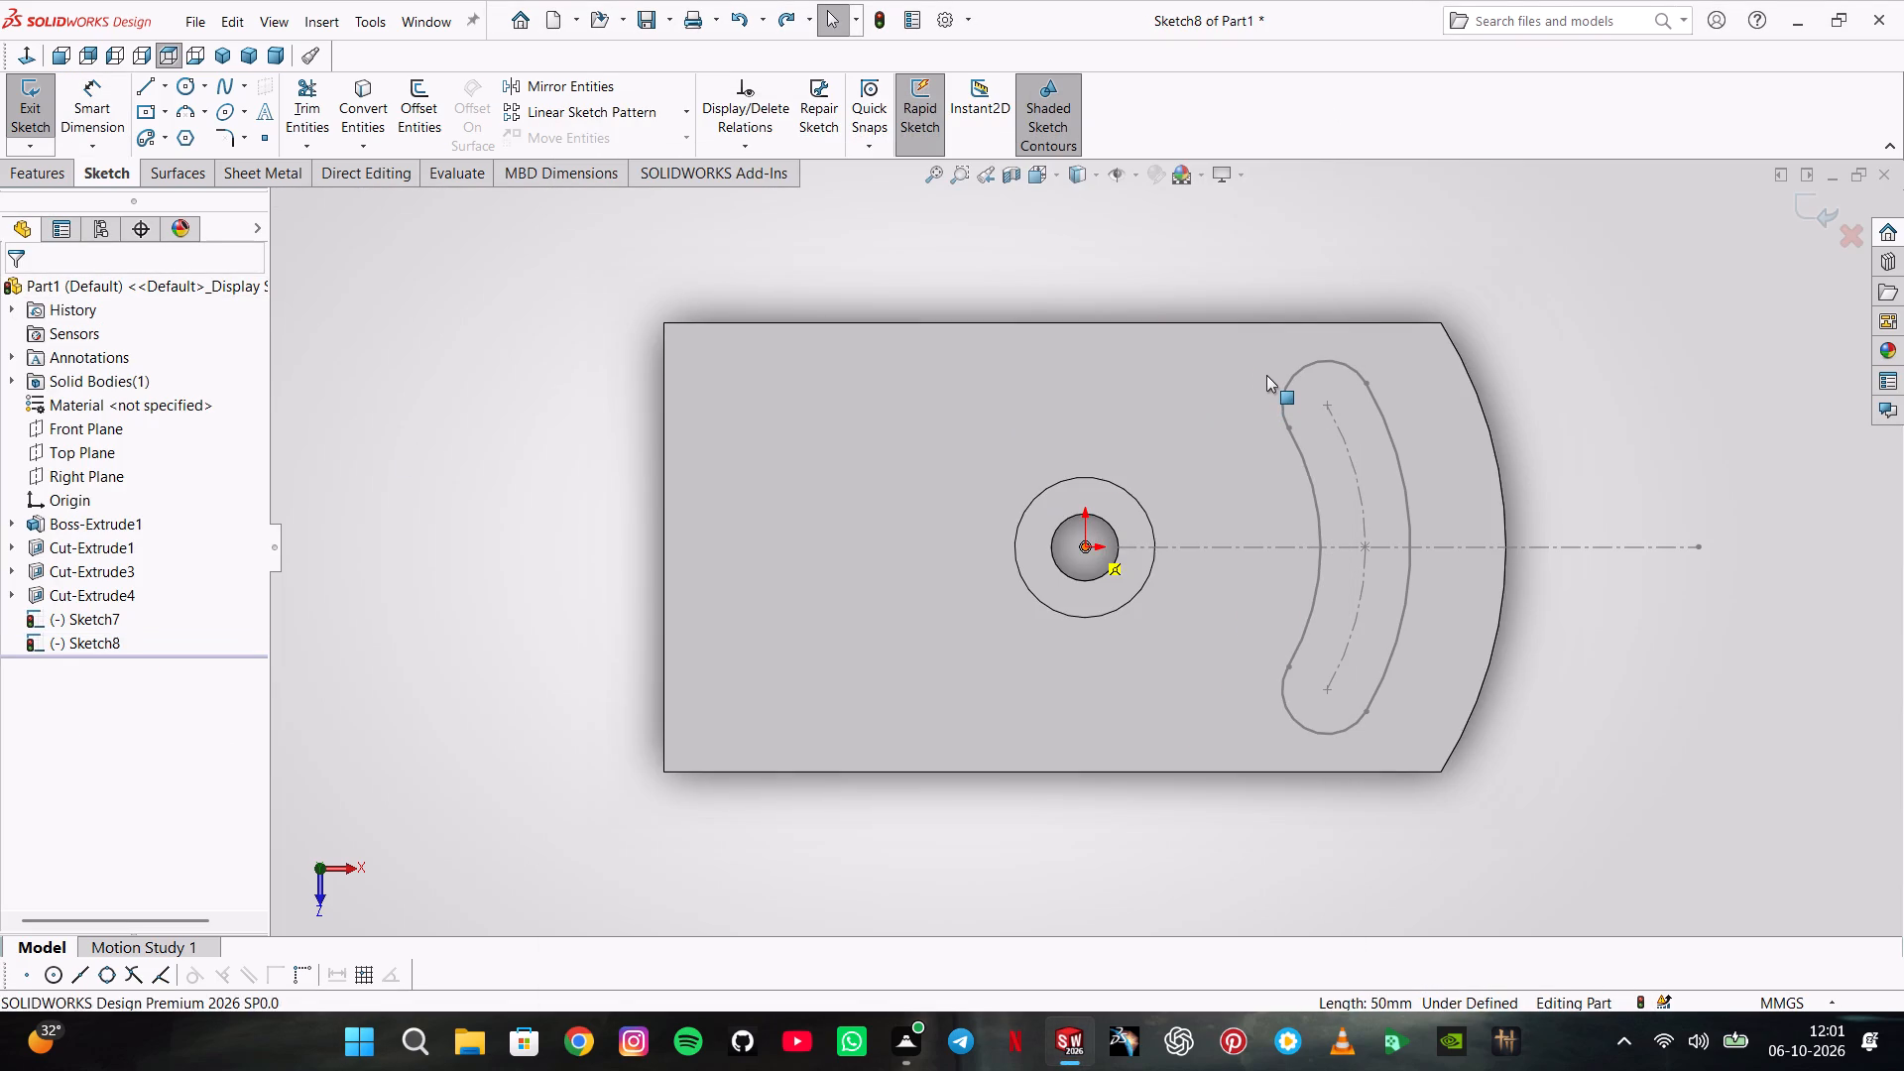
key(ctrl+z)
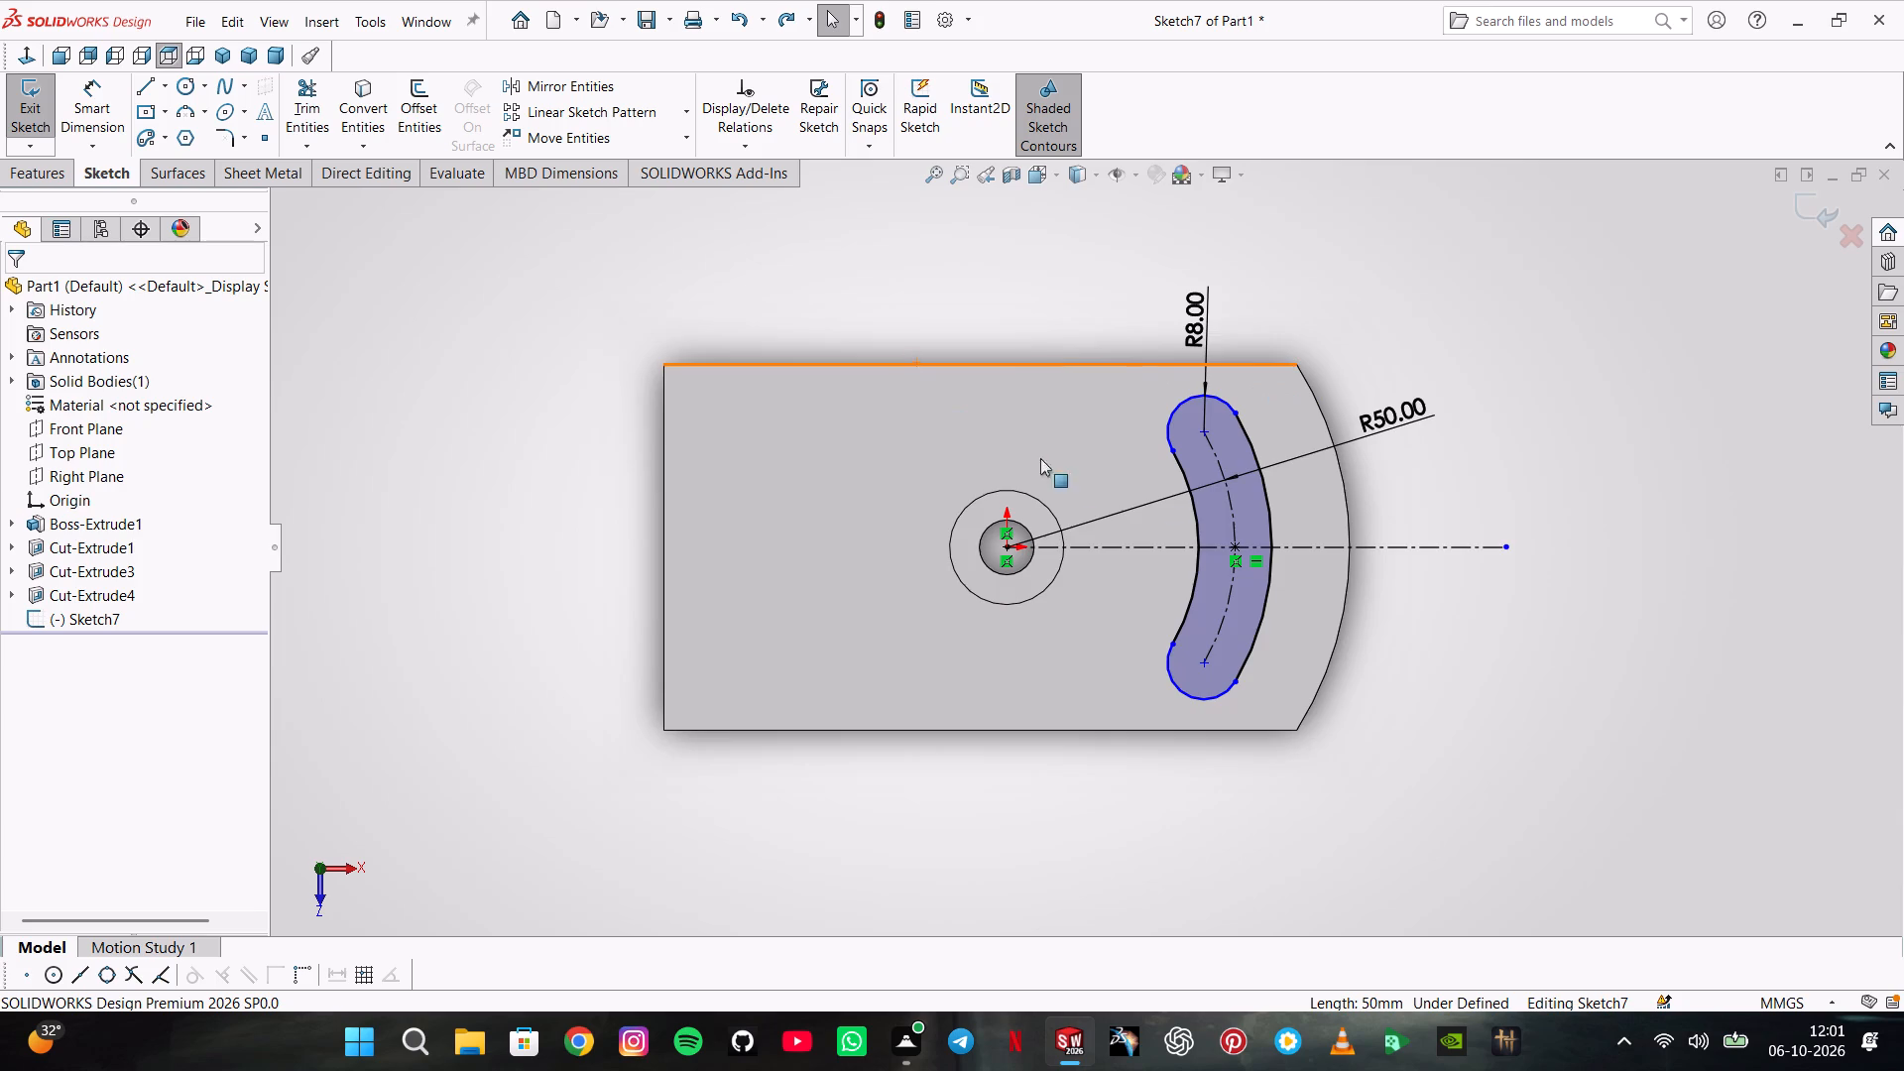
Draw an angled construction centerline about 69.7 mm long from the hole's centre, passing through the slot's upper end and beyond it.
scroll(1162, 496, down, 2)
click(159, 85)
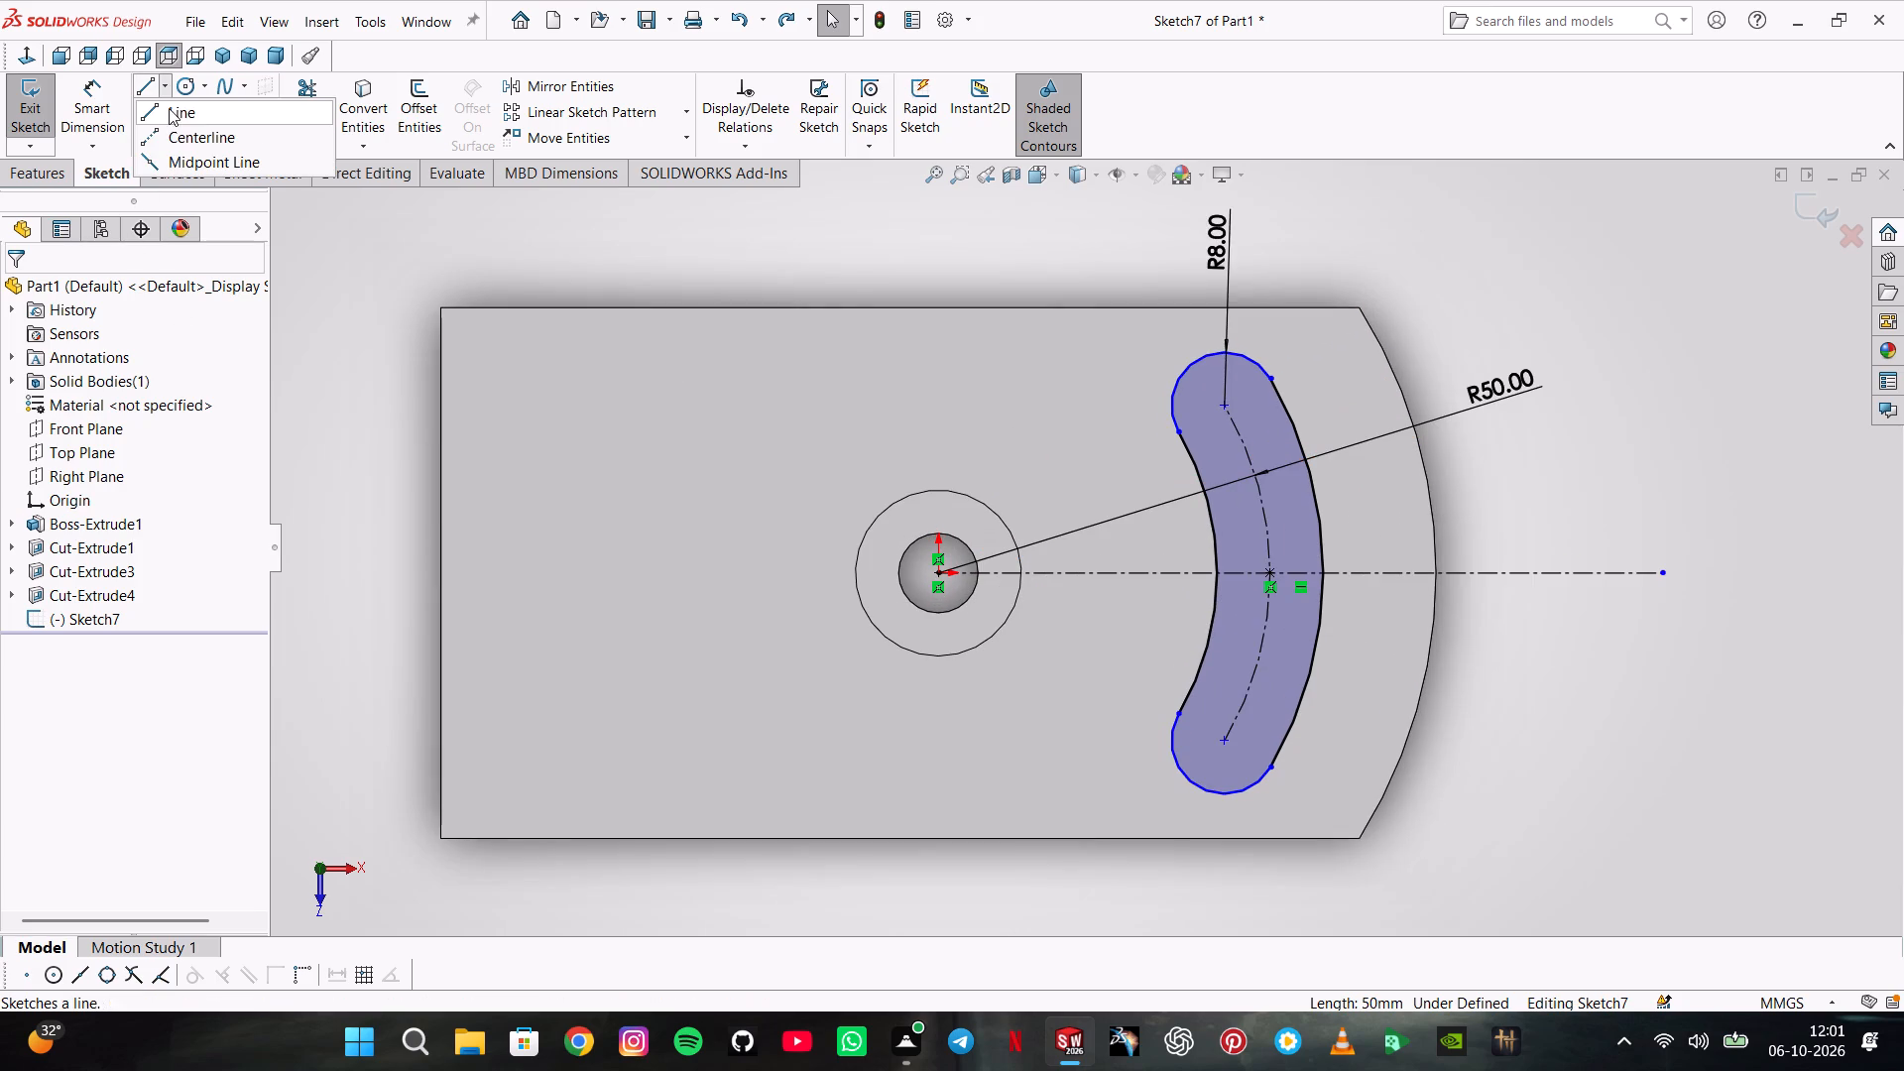
click(170, 132)
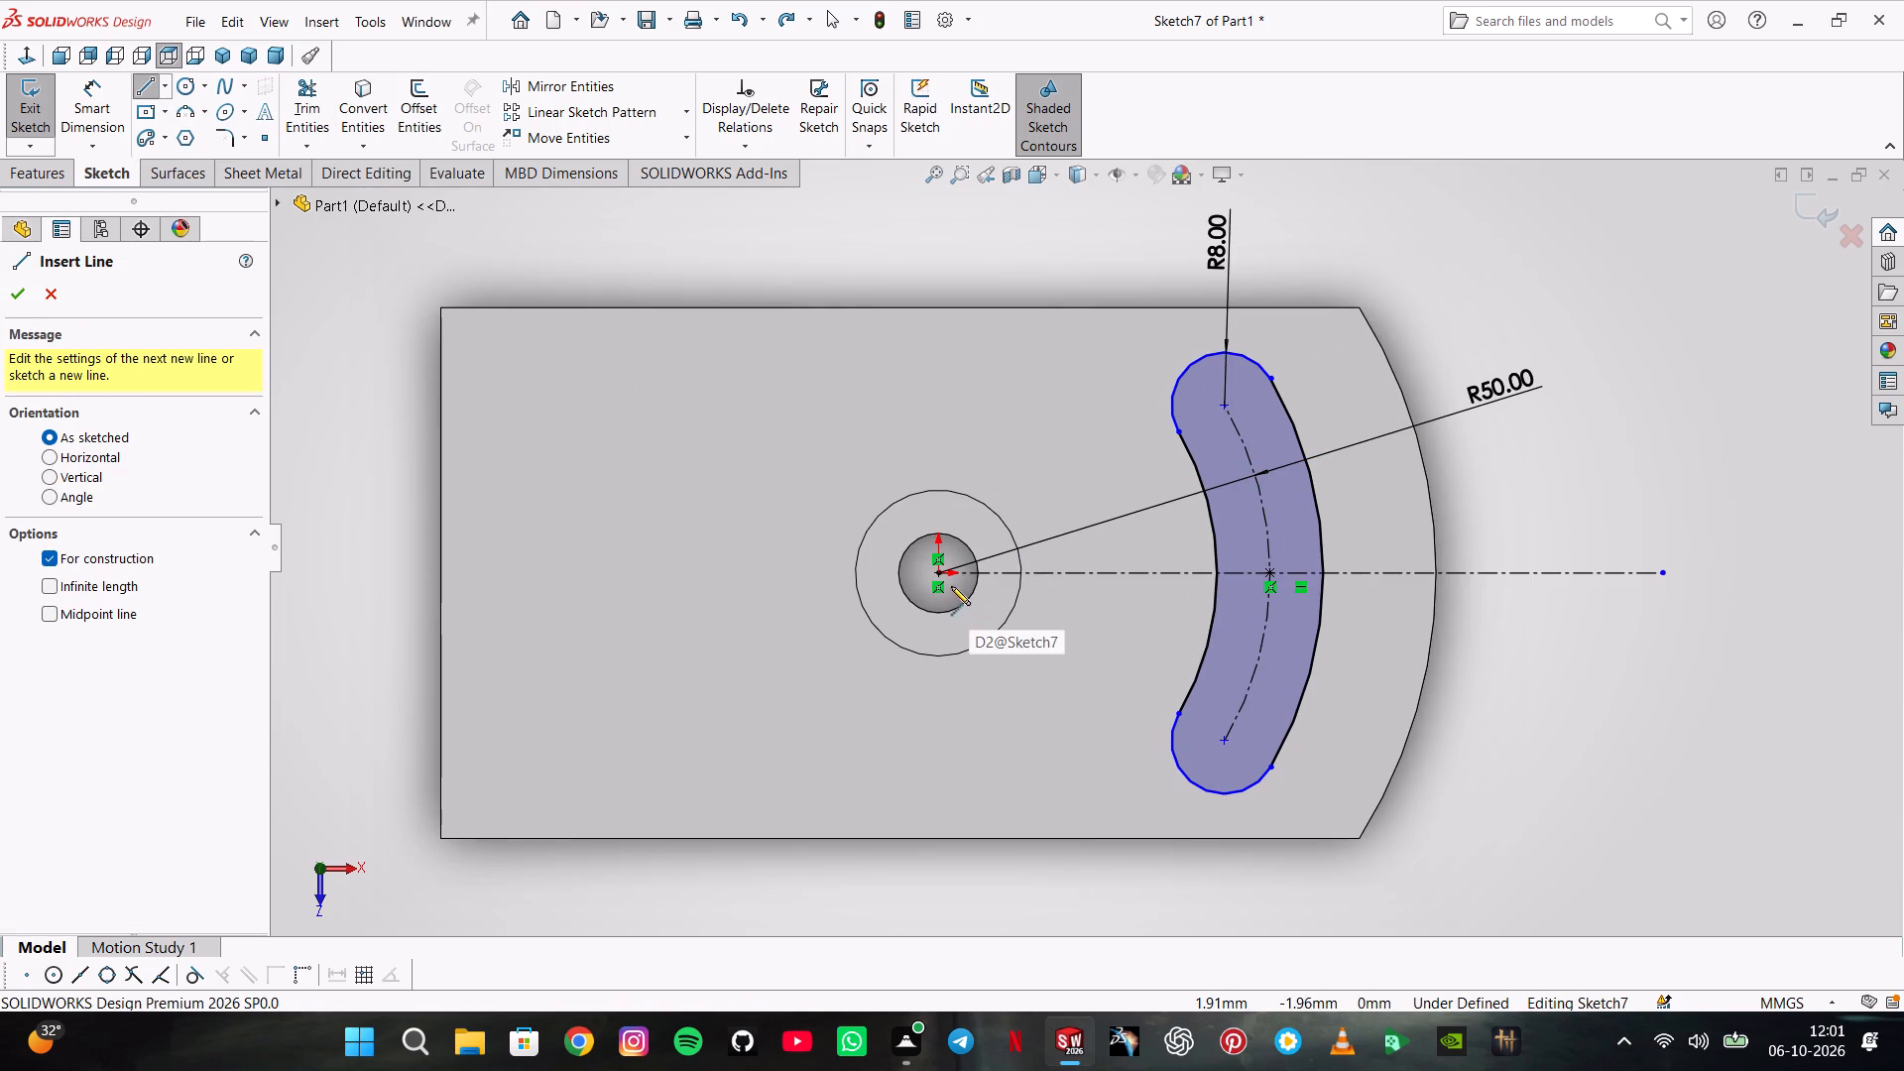
click(940, 571)
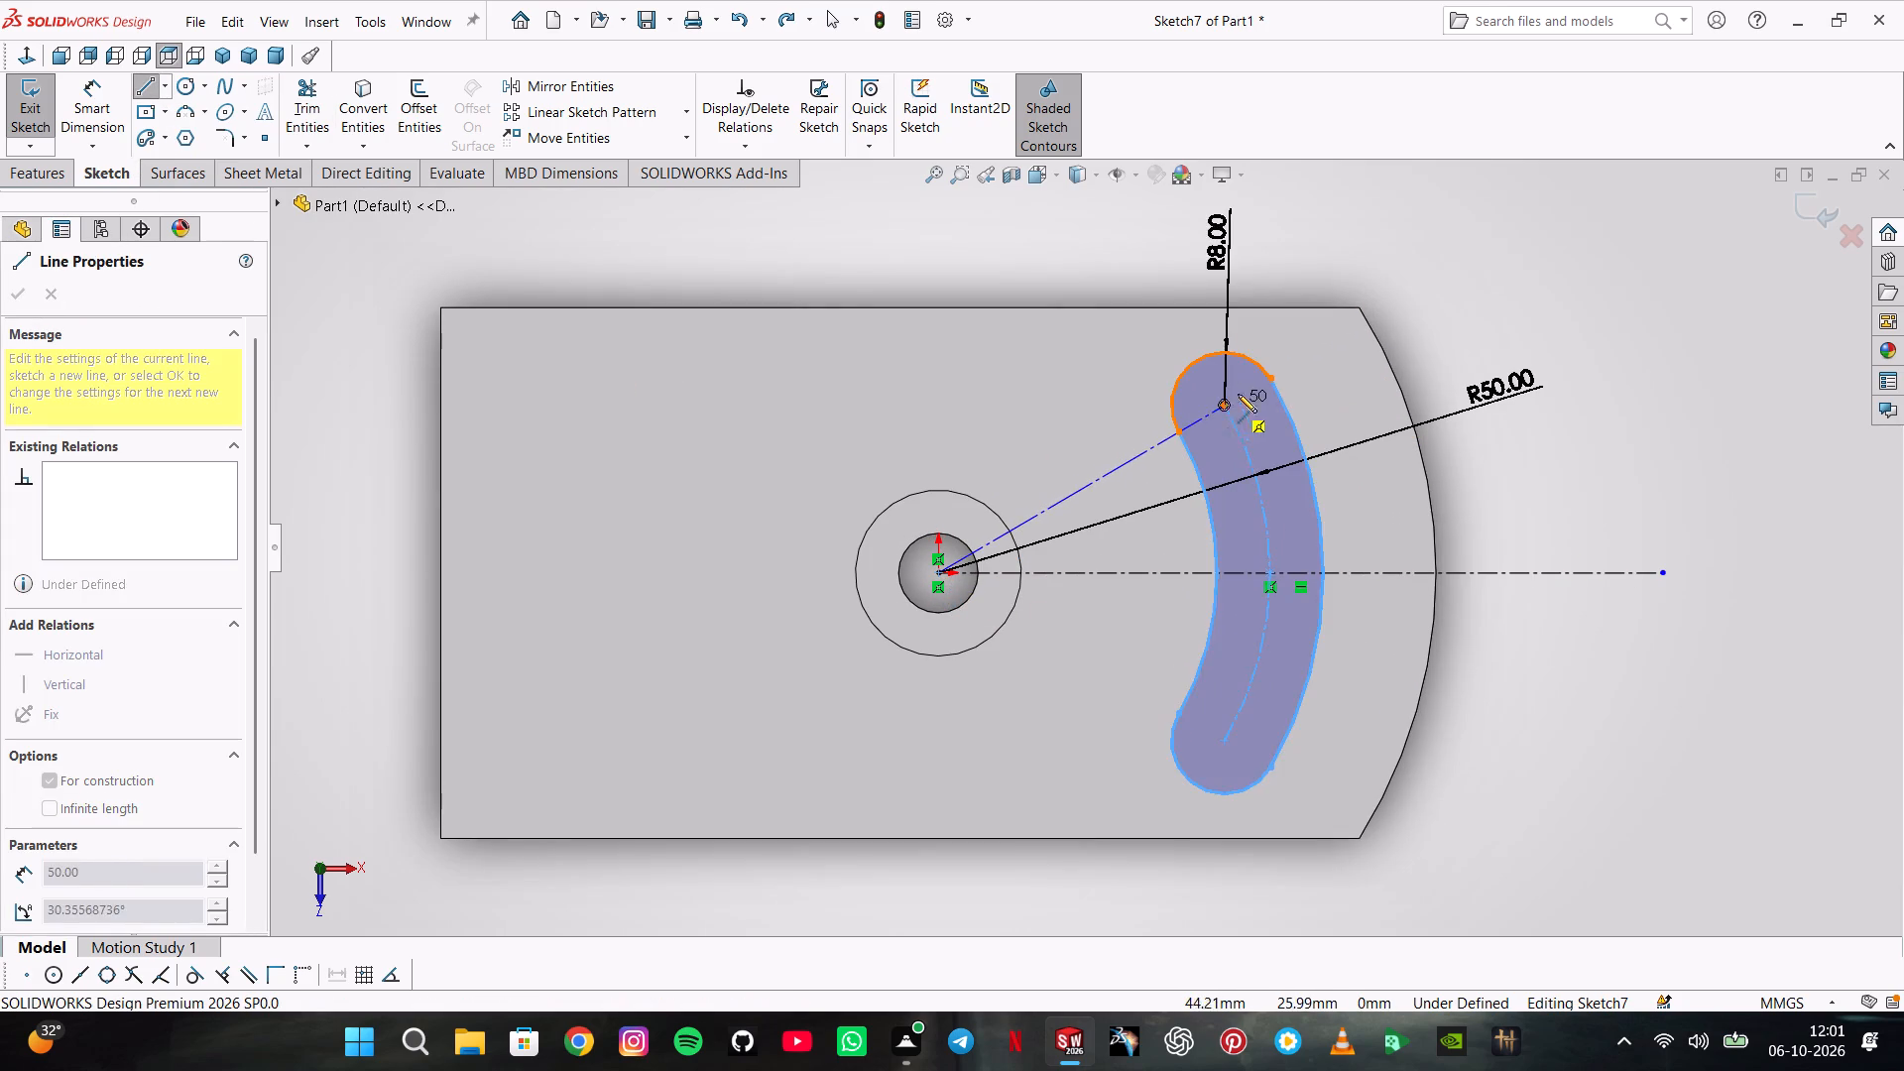
click(1339, 342)
double_click(547, 409)
click(138, 138)
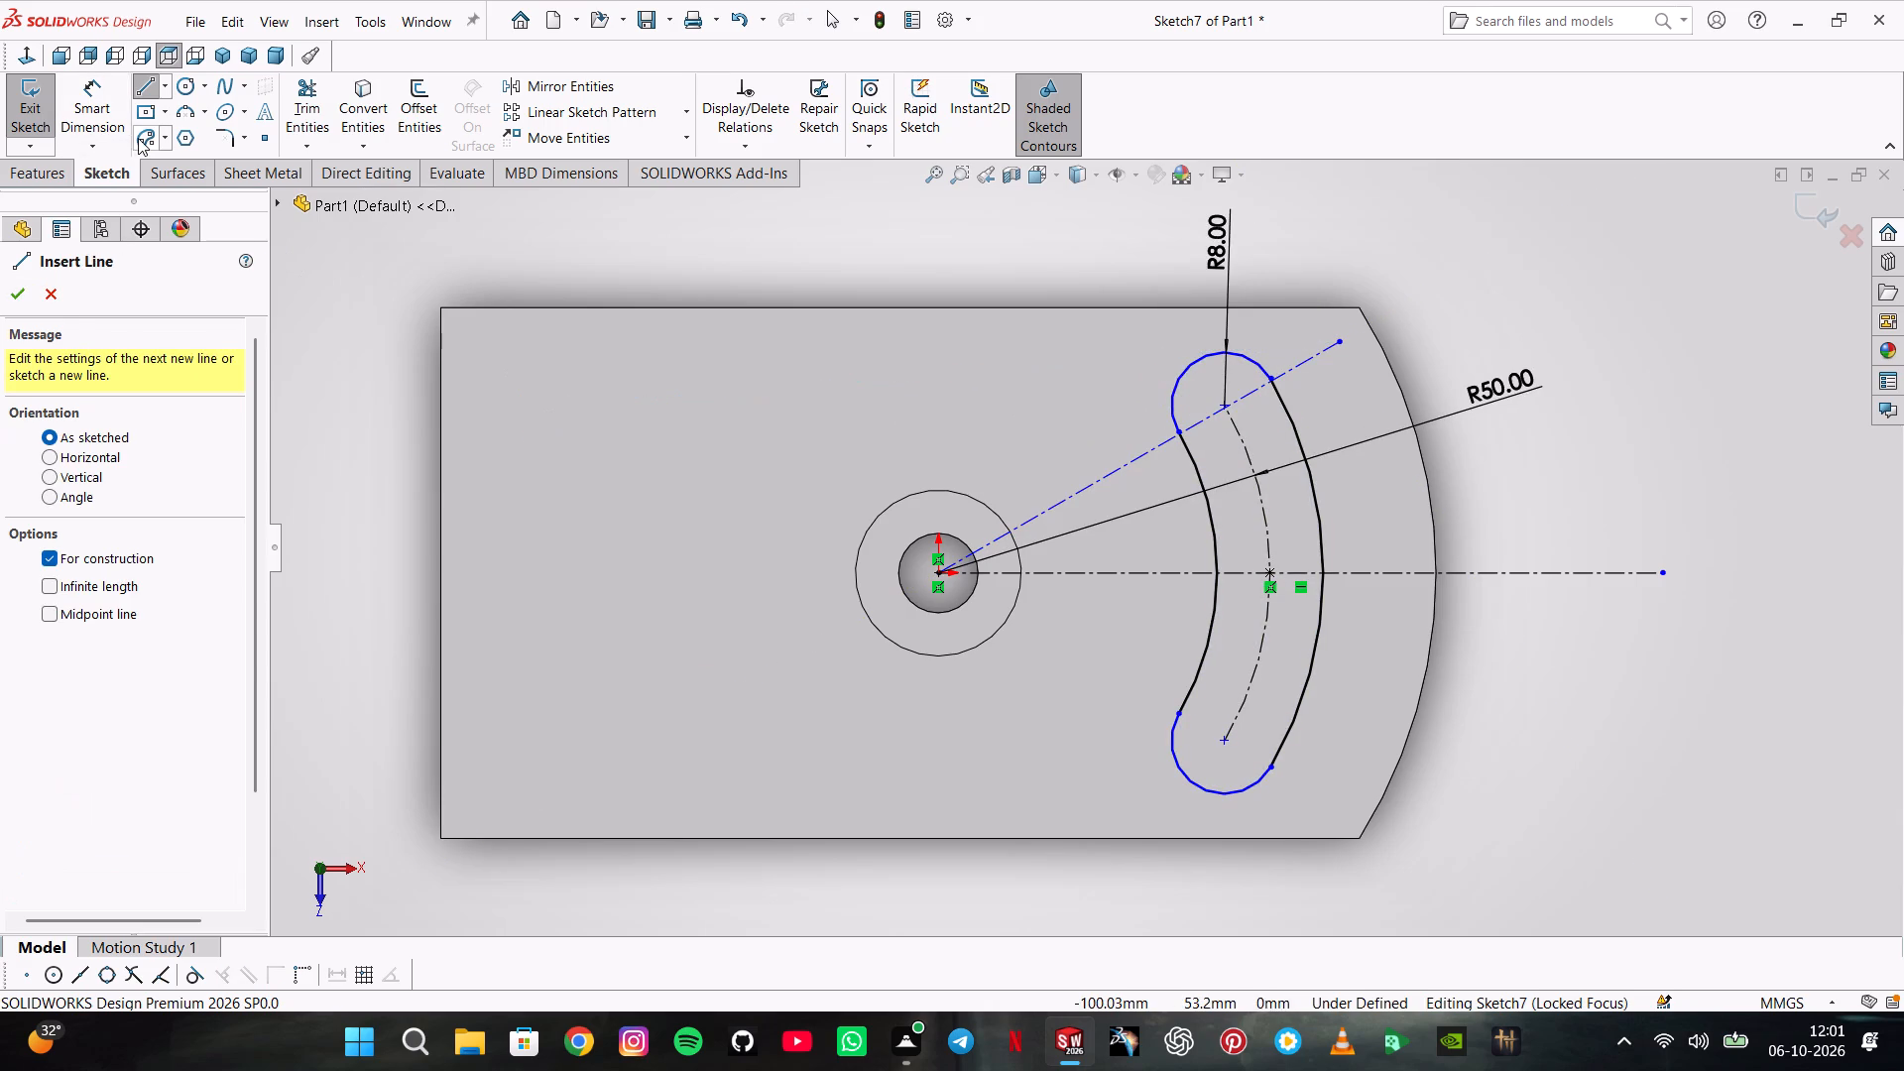
Dimension the angle between the angled centerline and the horizontal centerline as 30°.
click(103, 129)
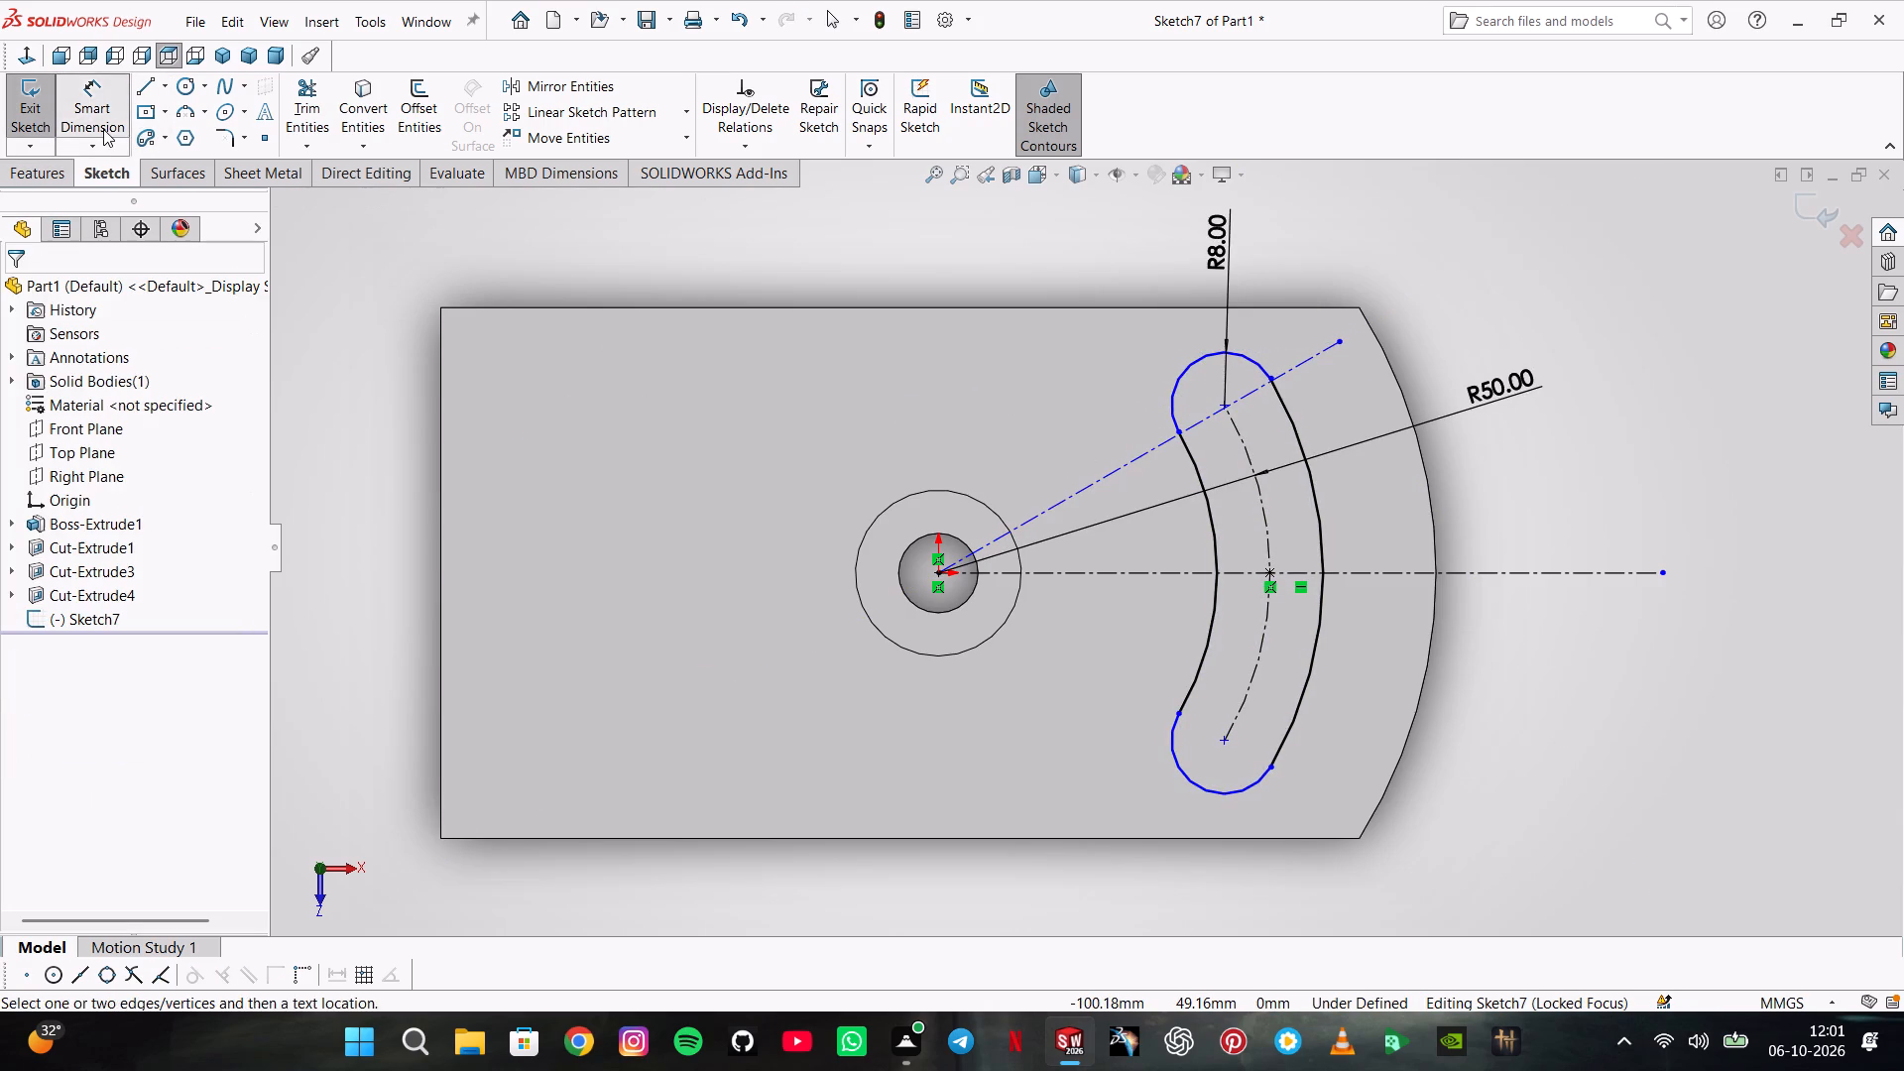
click(1116, 472)
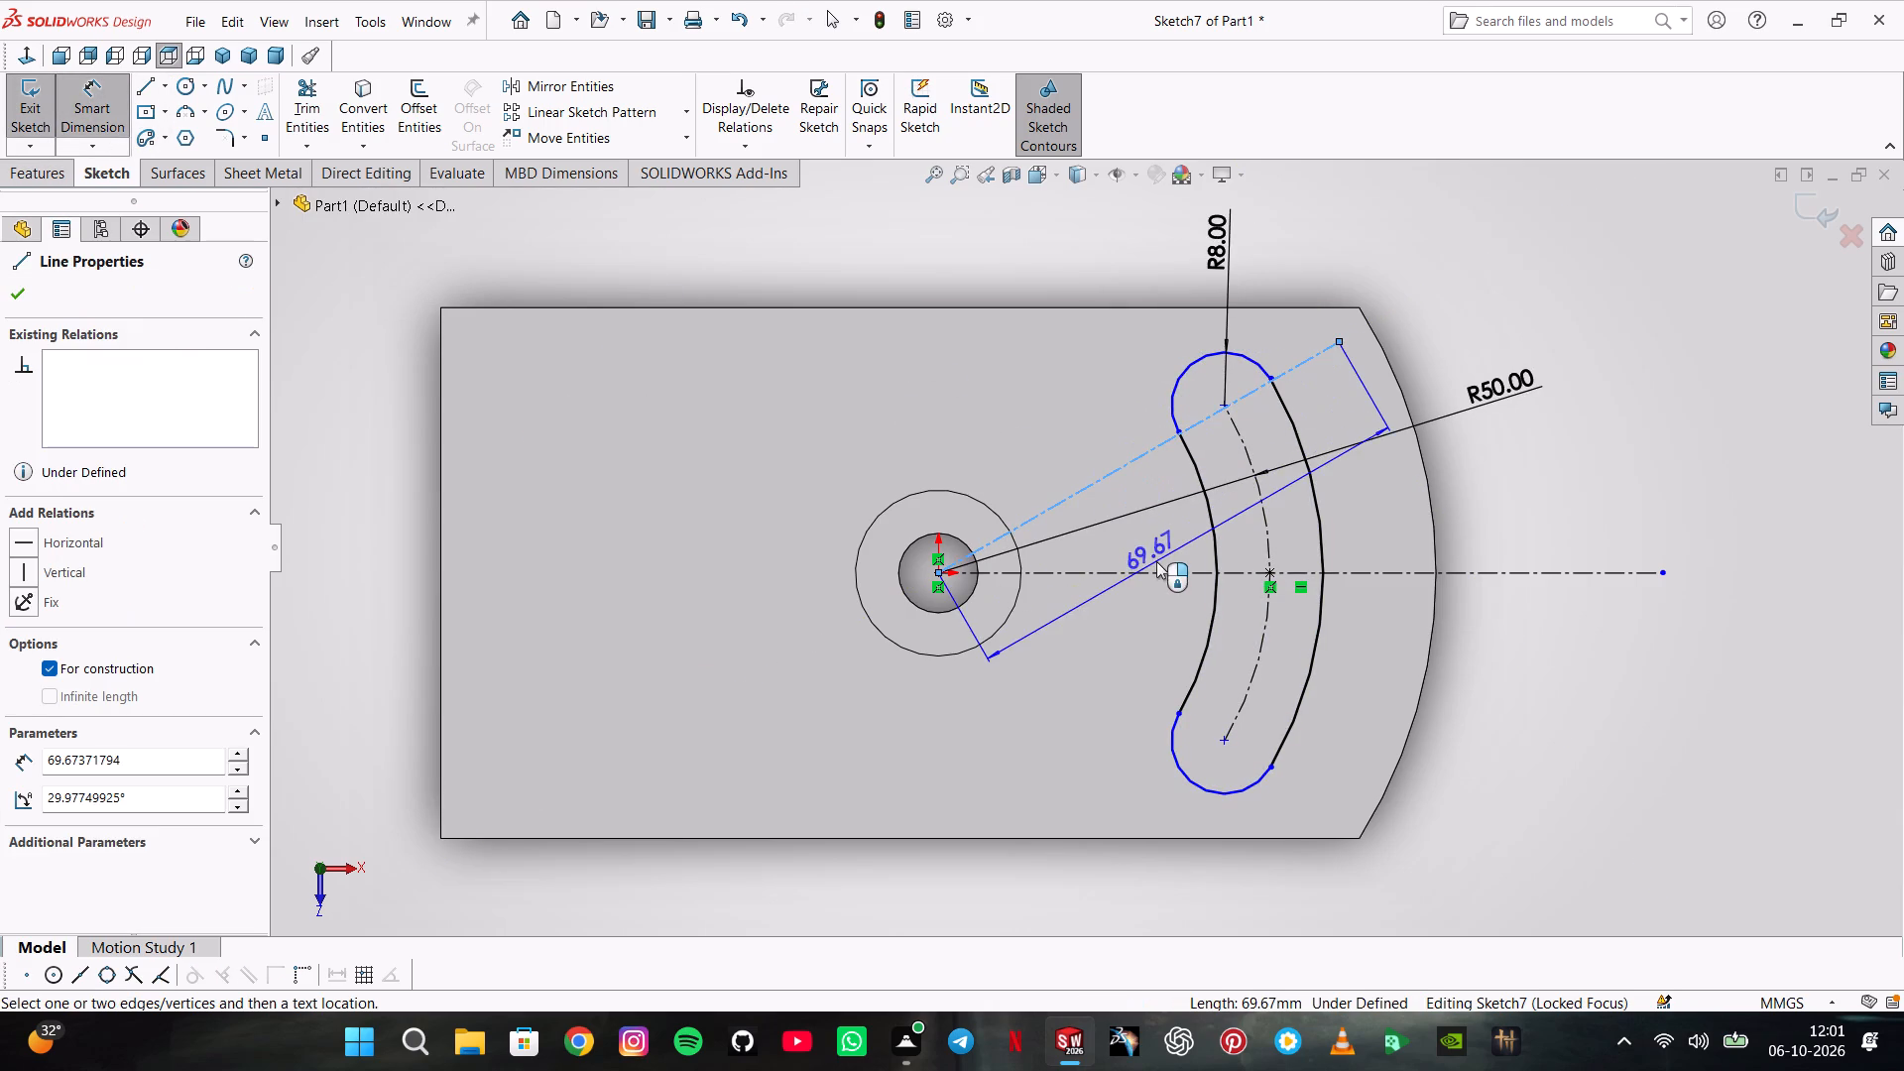
click(1158, 567)
click(1179, 529)
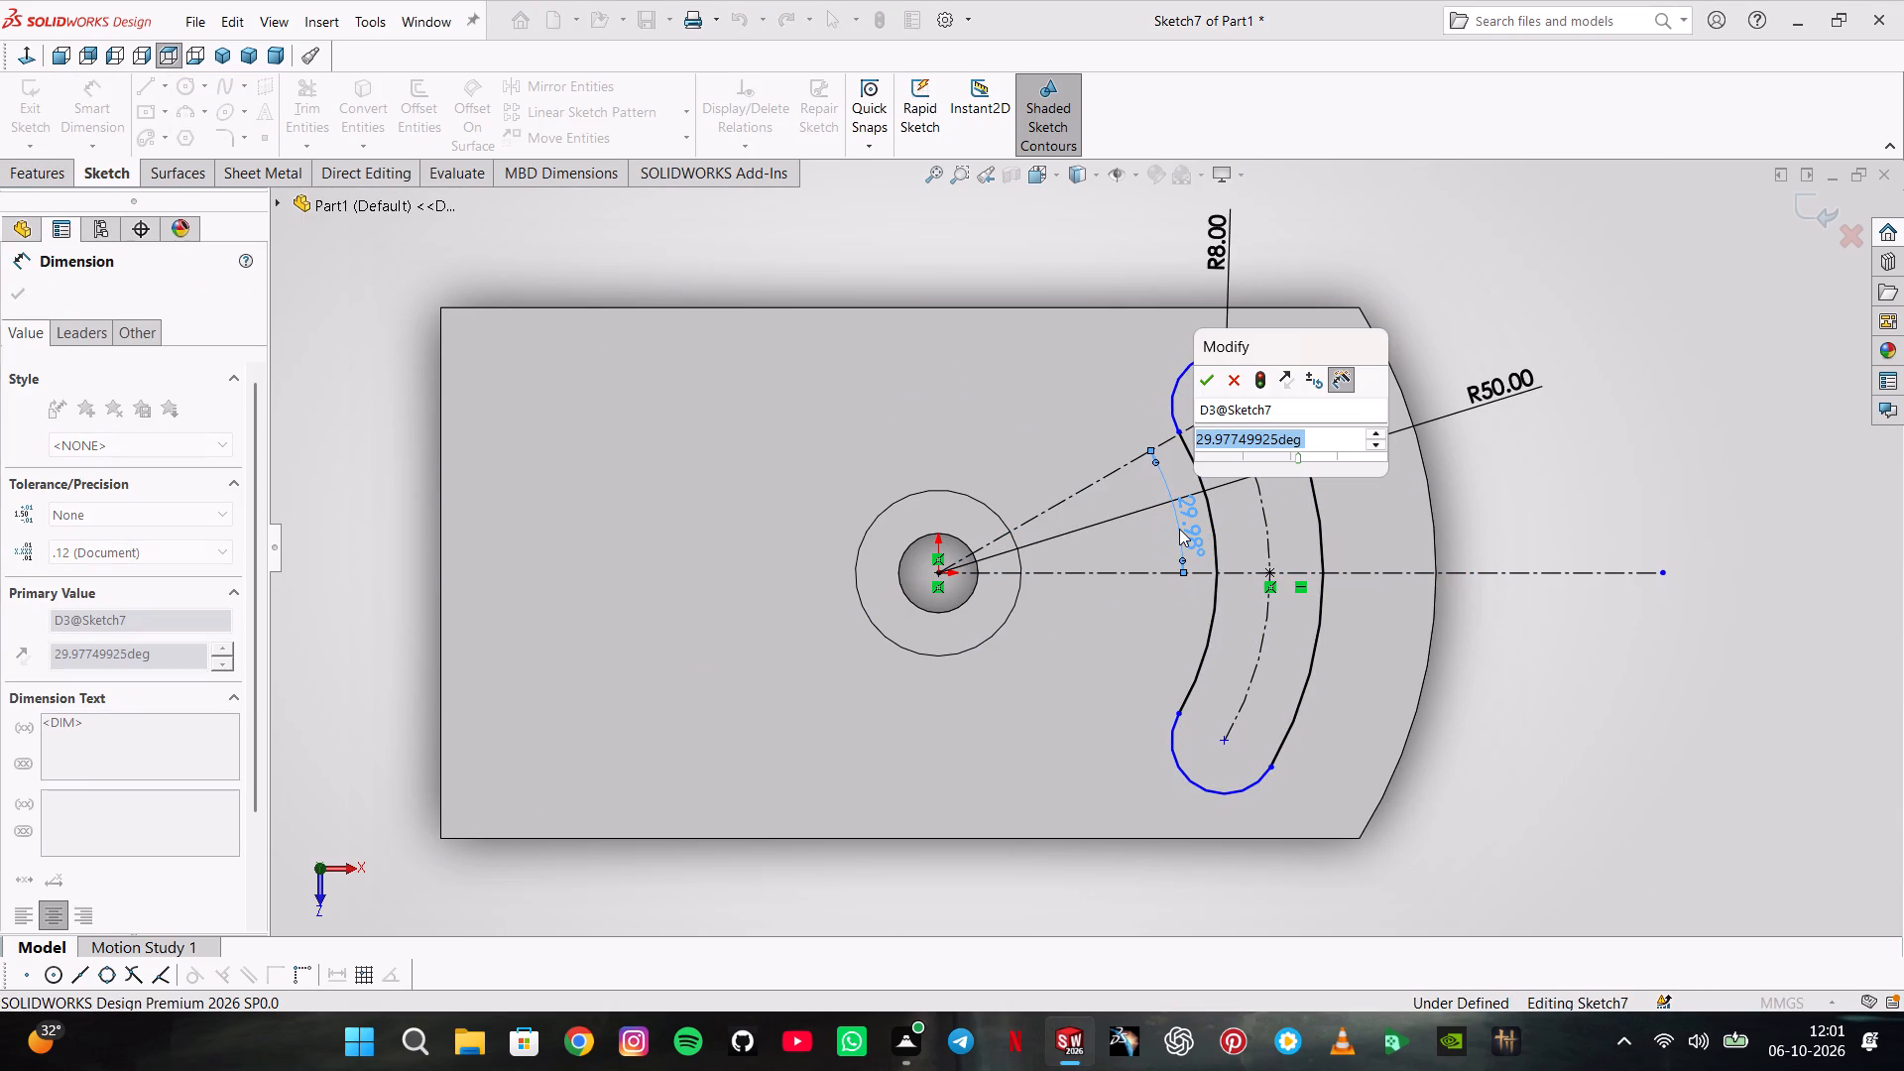
text(30)
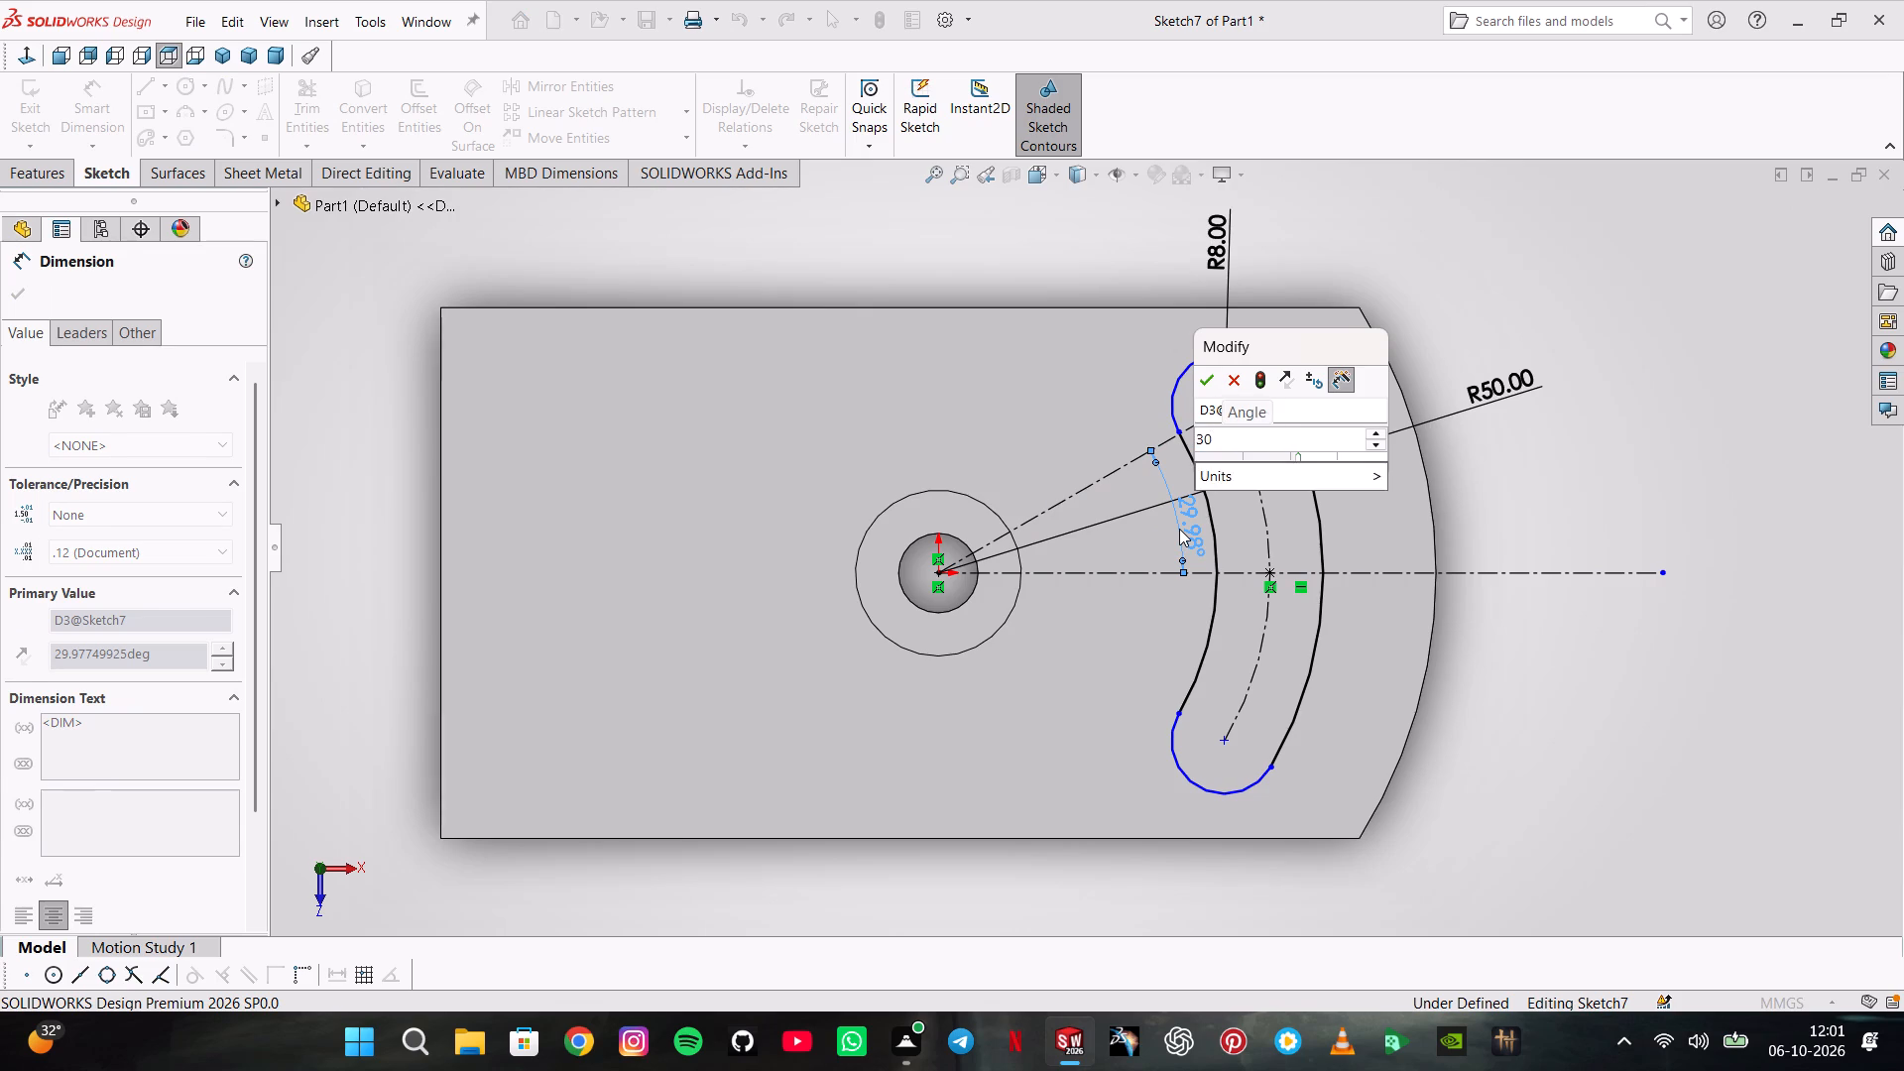
key(Return)
key(Escape)
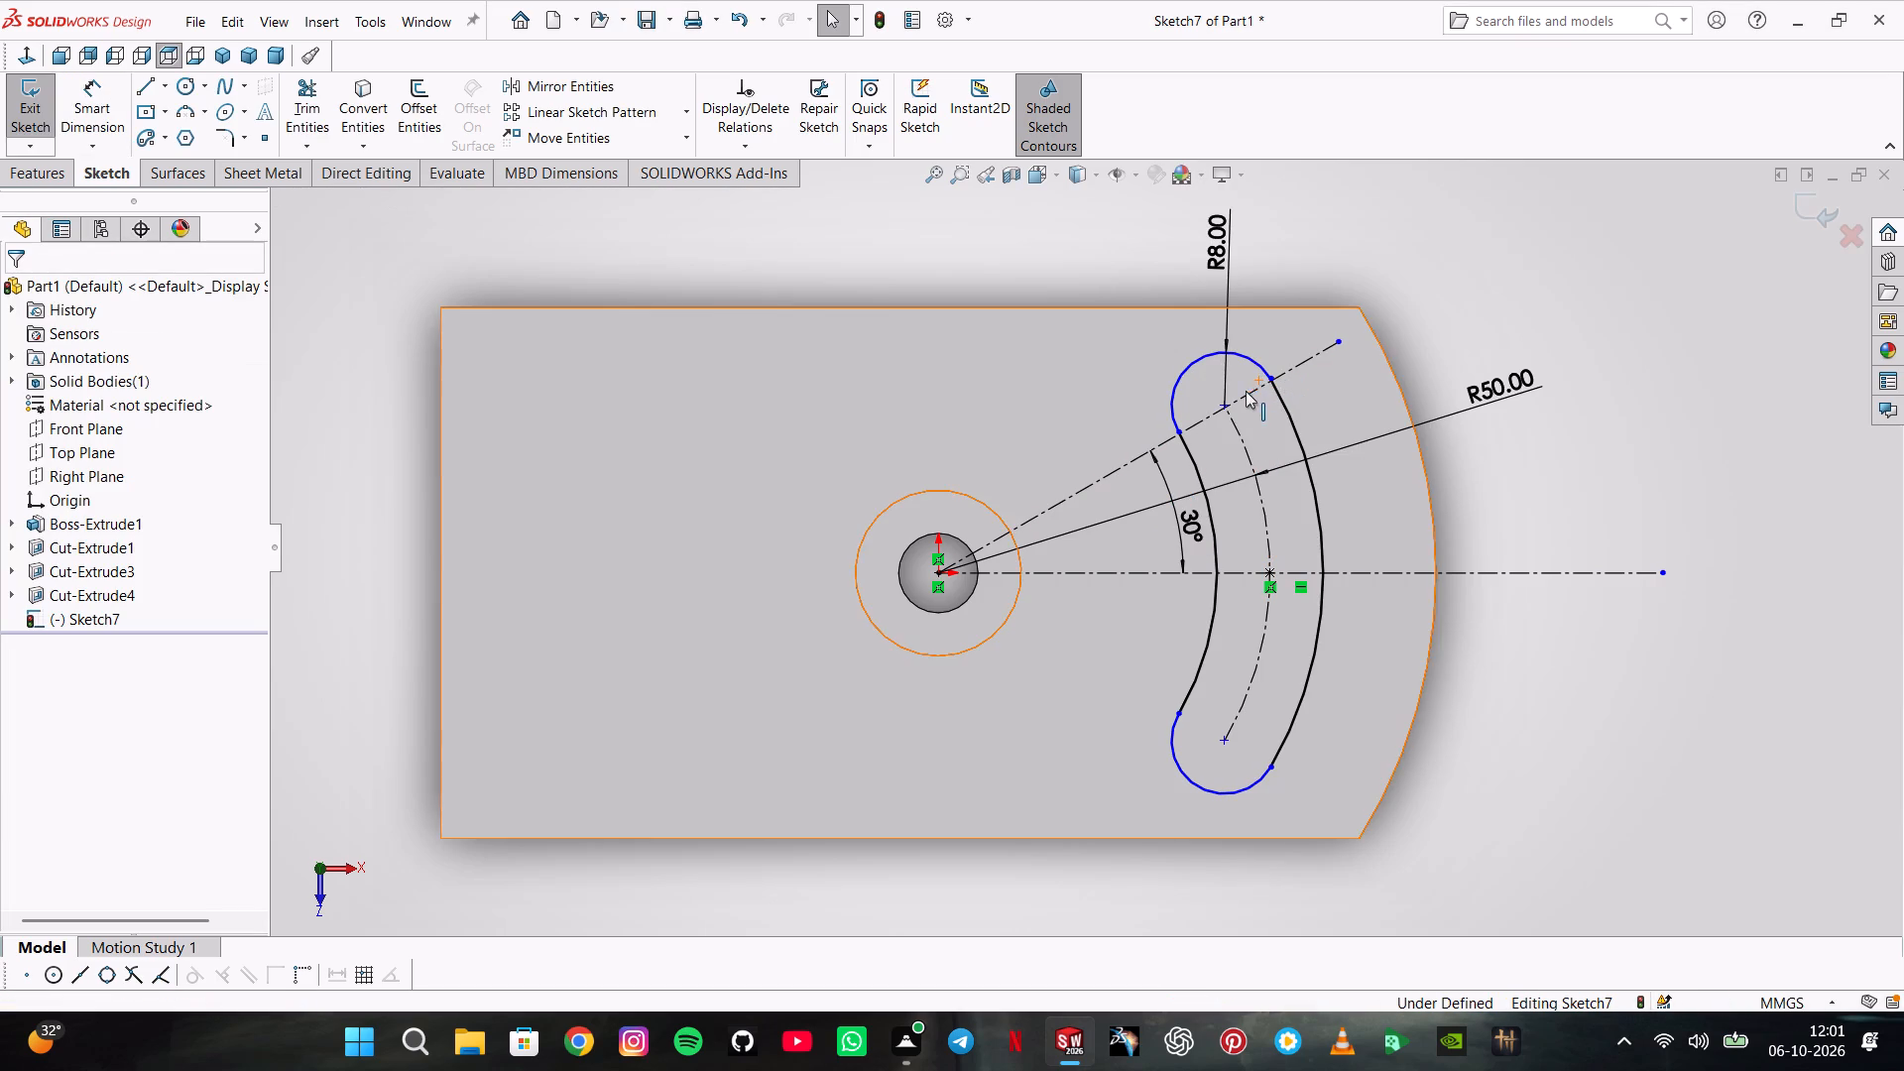
Make the centre point of the slot's upper rounded end coincident with the angled centerline.
click(1226, 402)
ctrl+click(1240, 396)
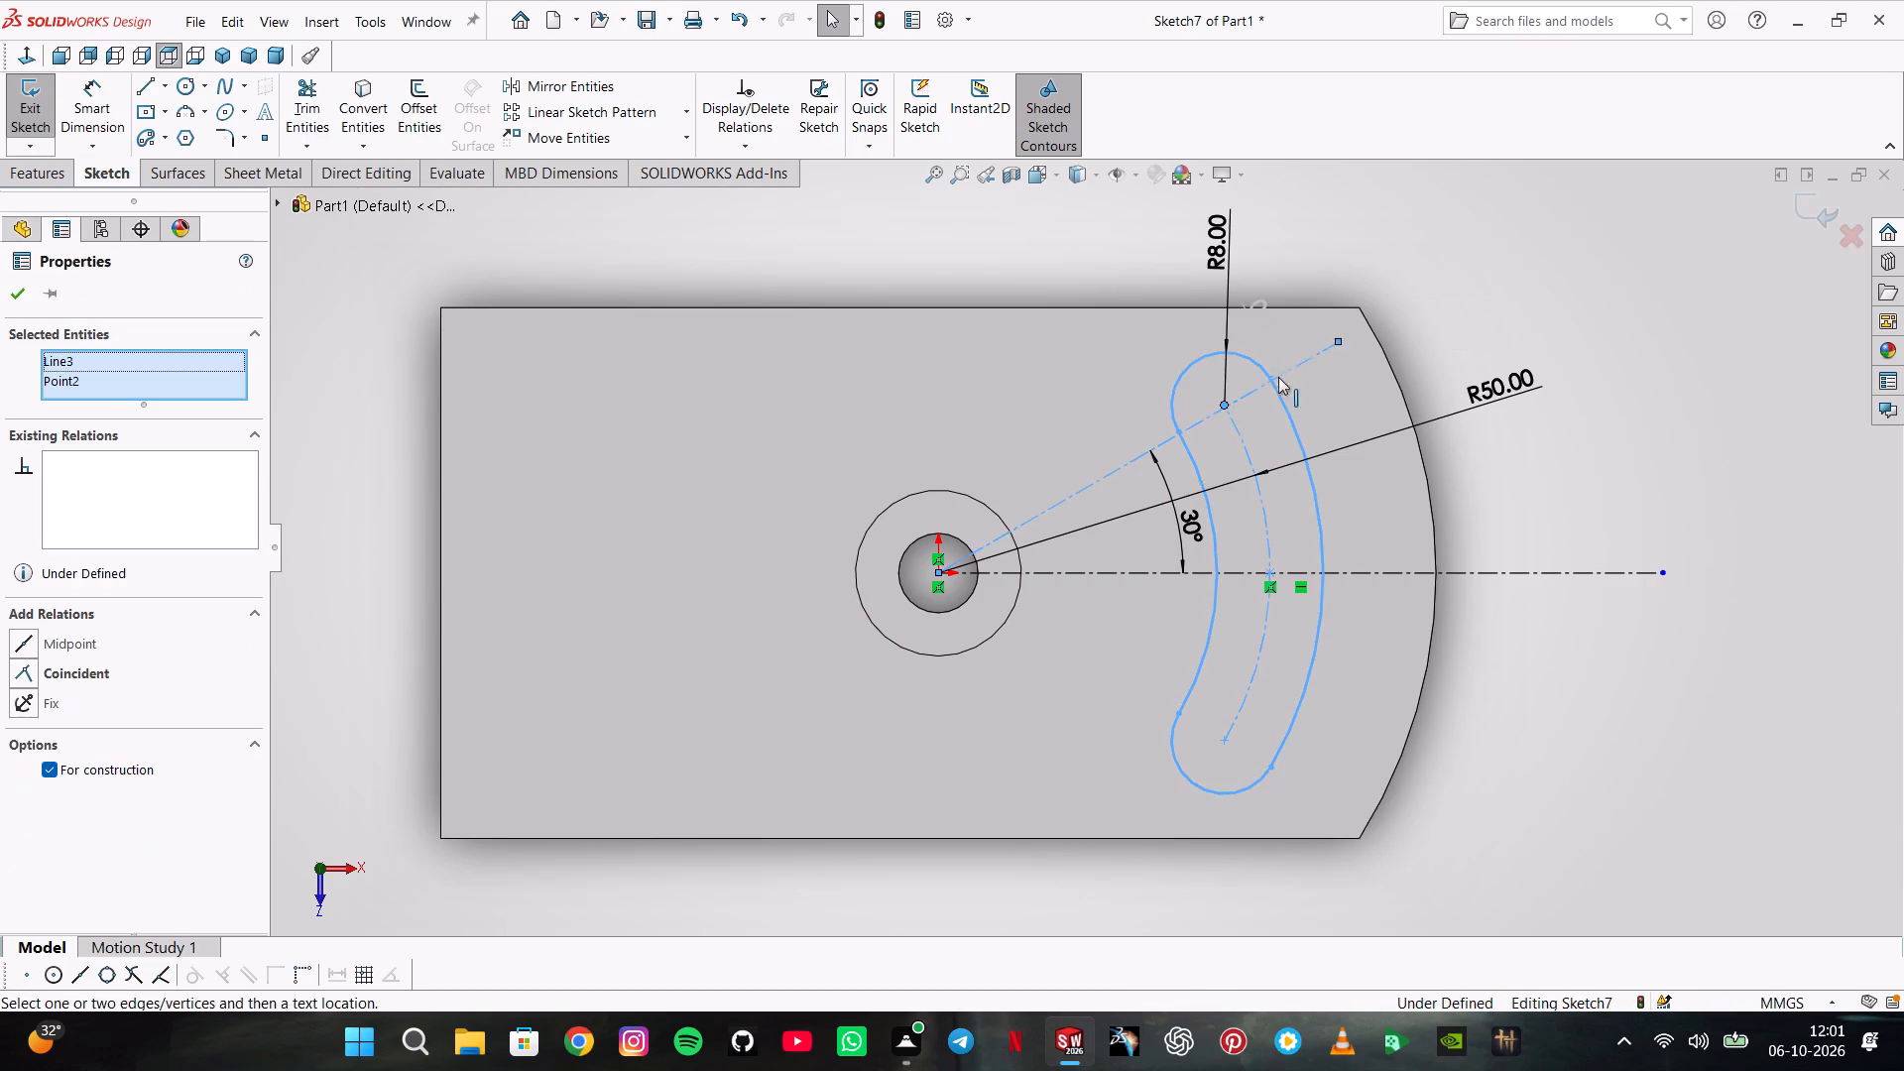
click(1333, 299)
click(1110, 255)
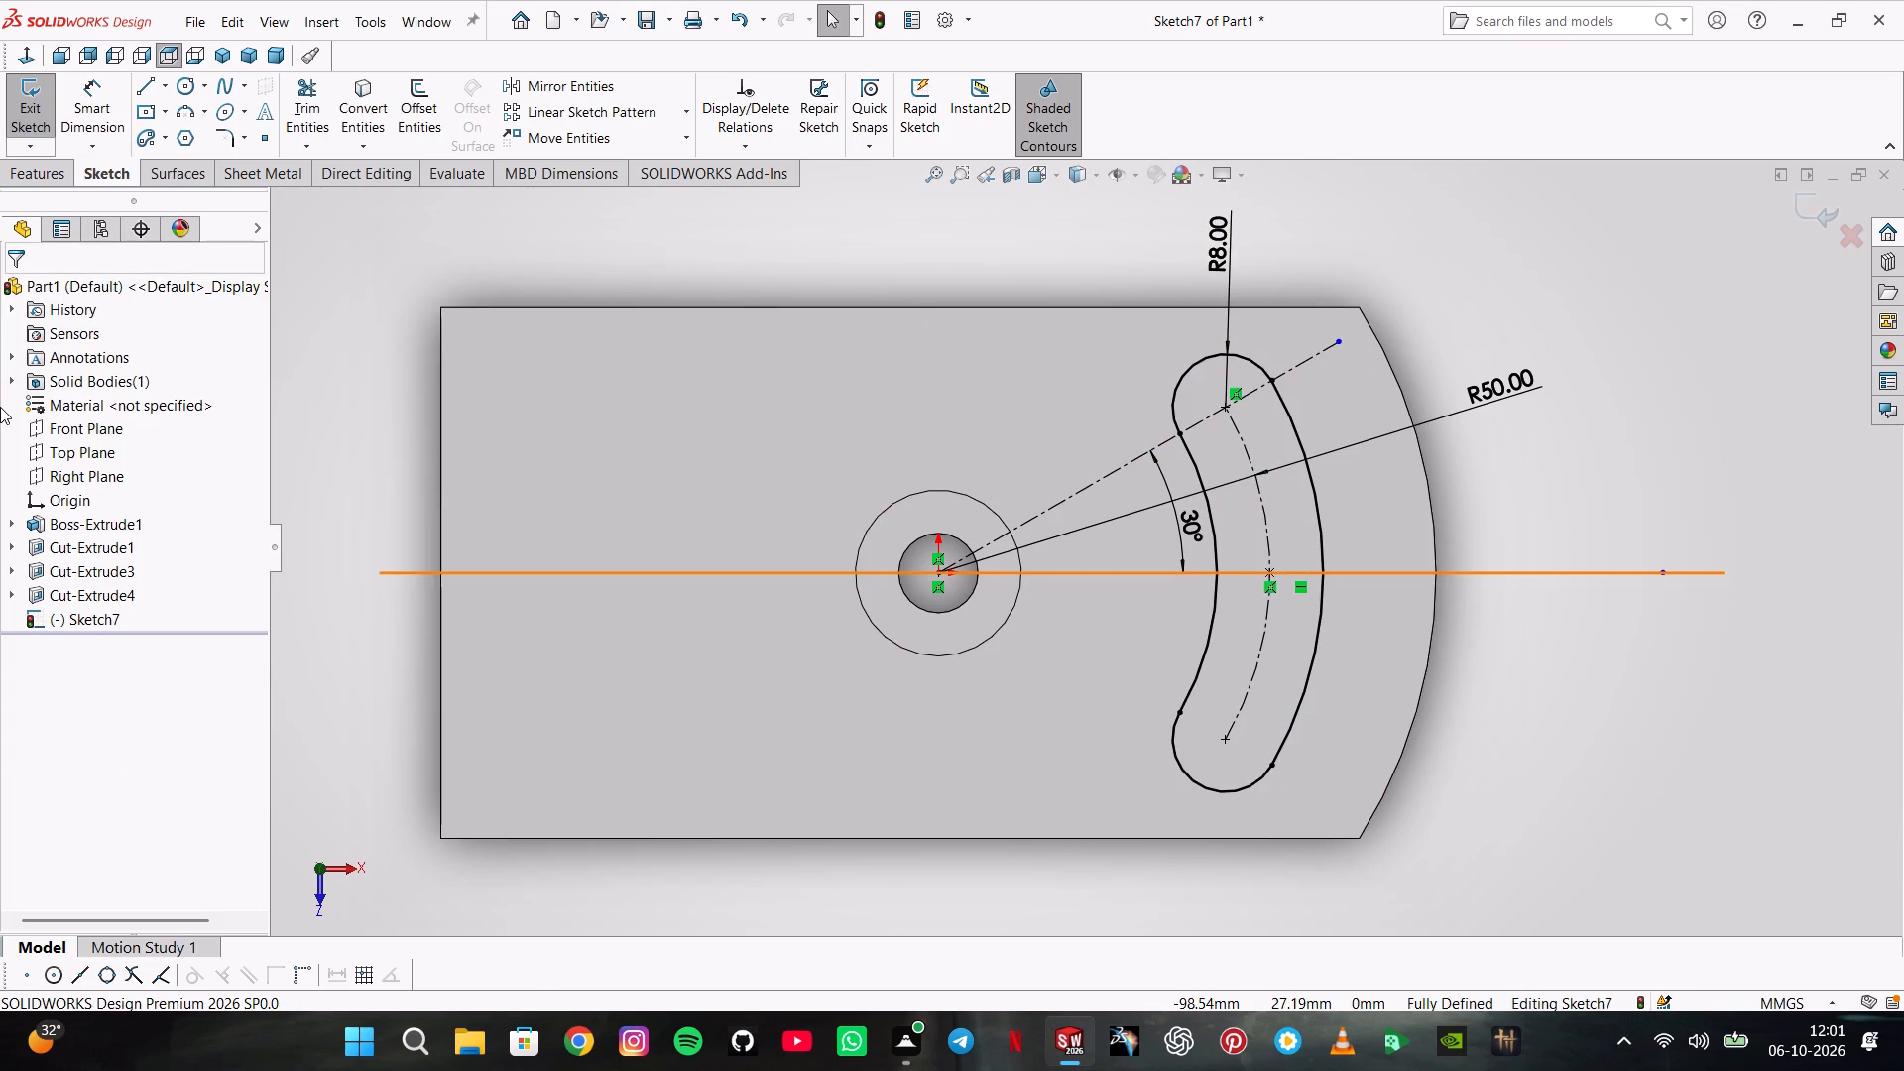
Create an Extruded Cut from the arc slot profile with a blind depth of 25 mm.
click(2, 109)
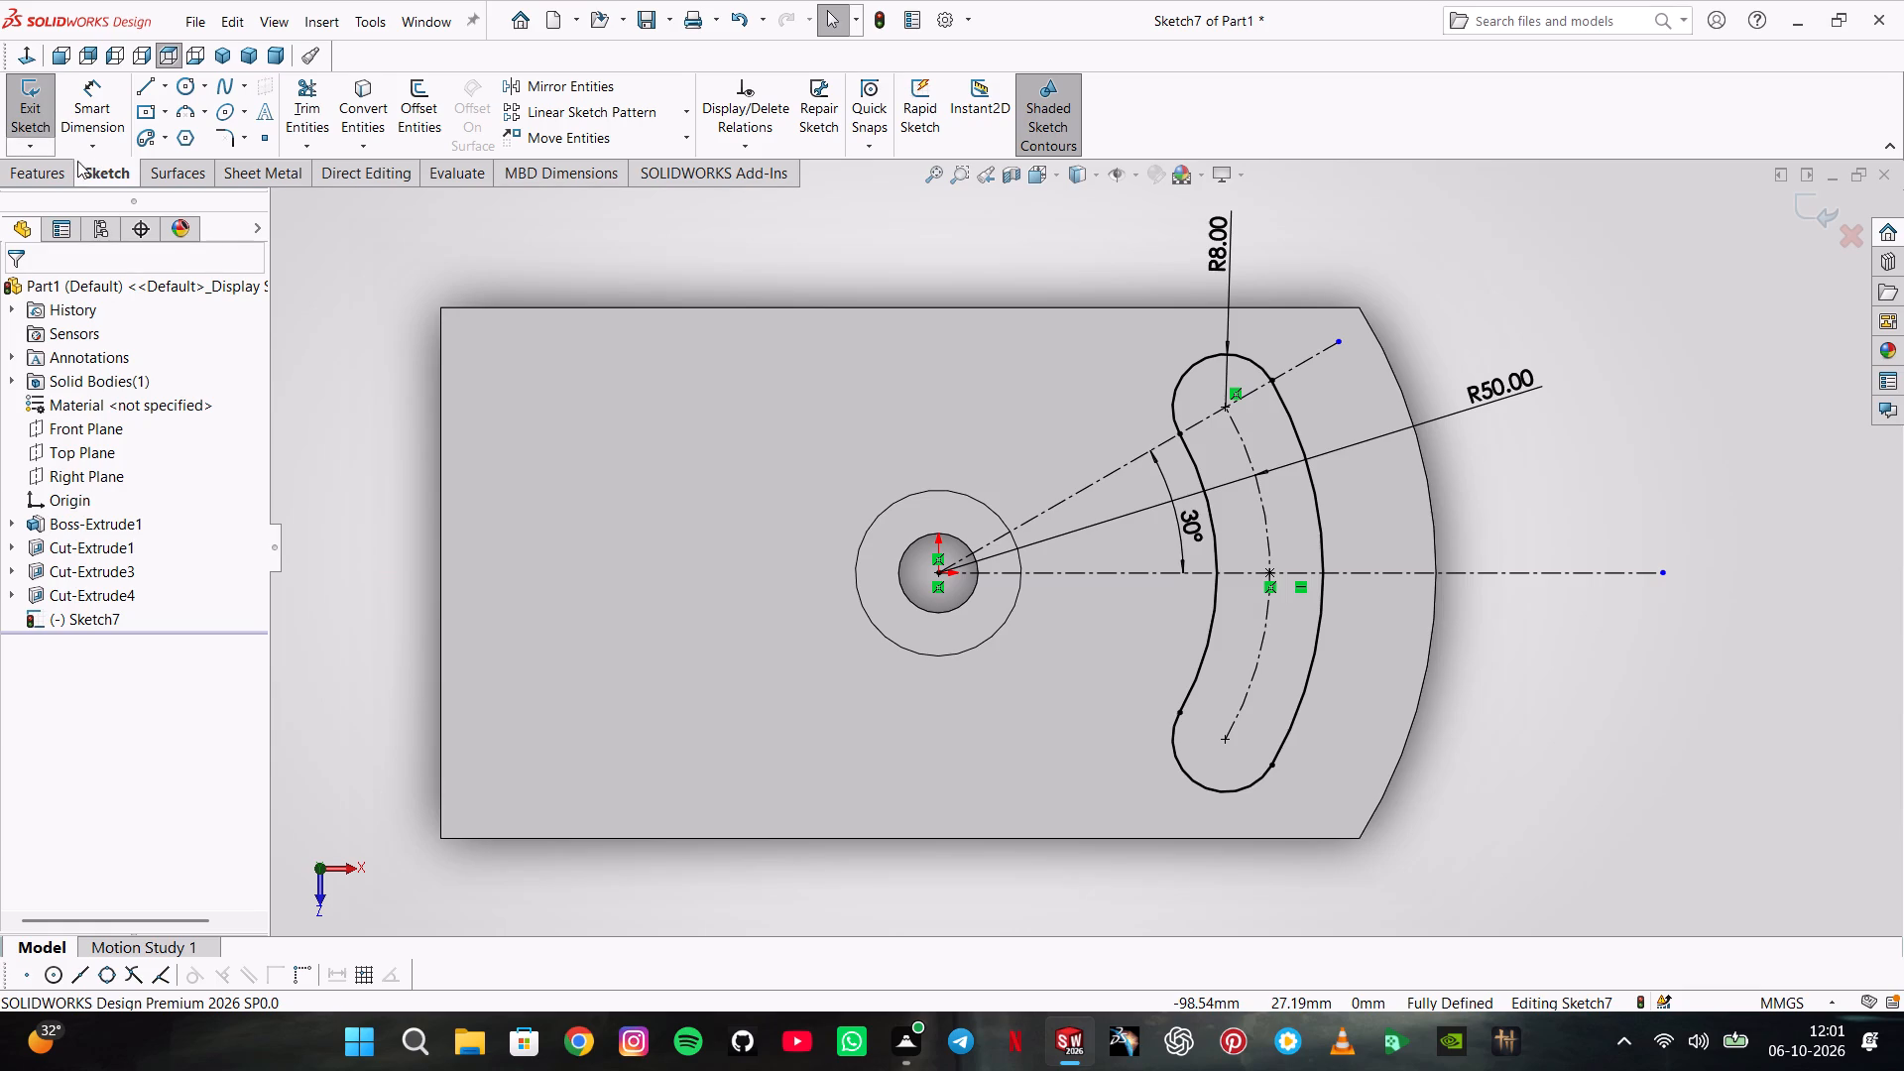
click(55, 176)
click(397, 104)
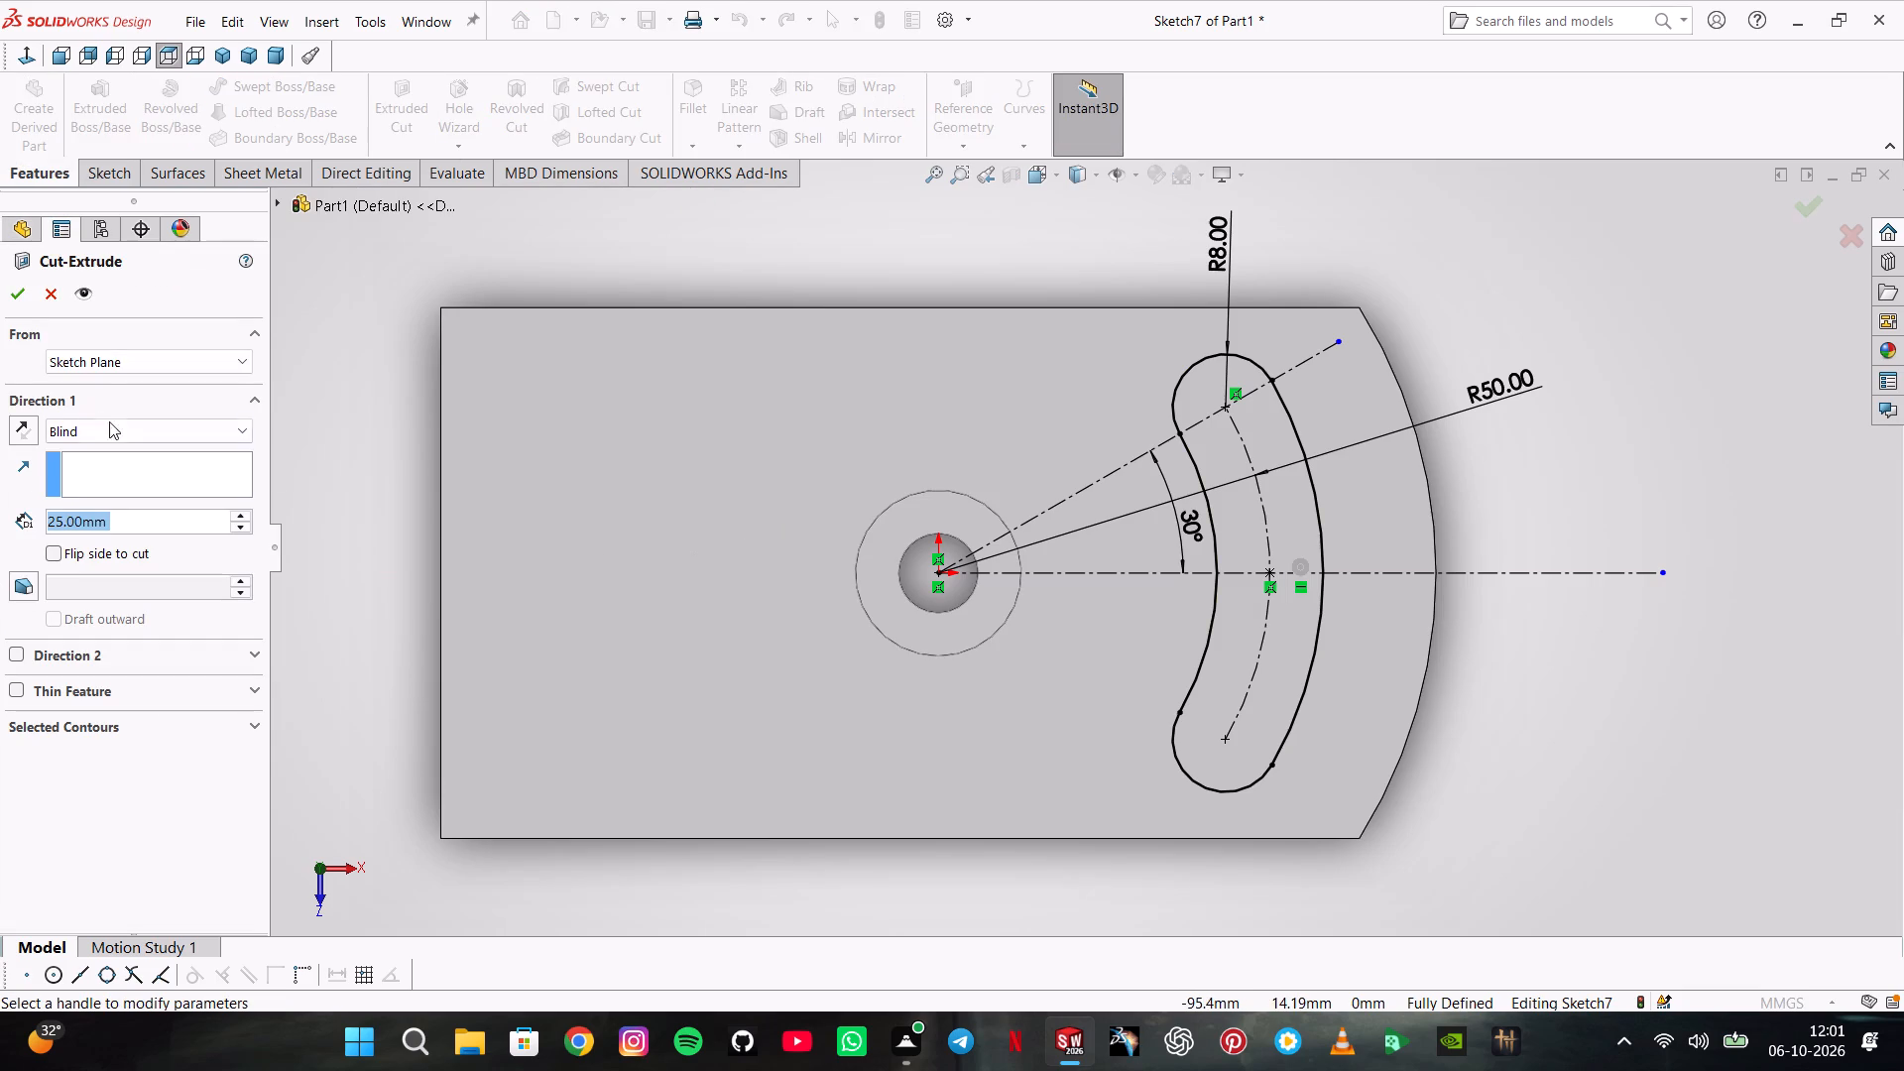
click(1214, 440)
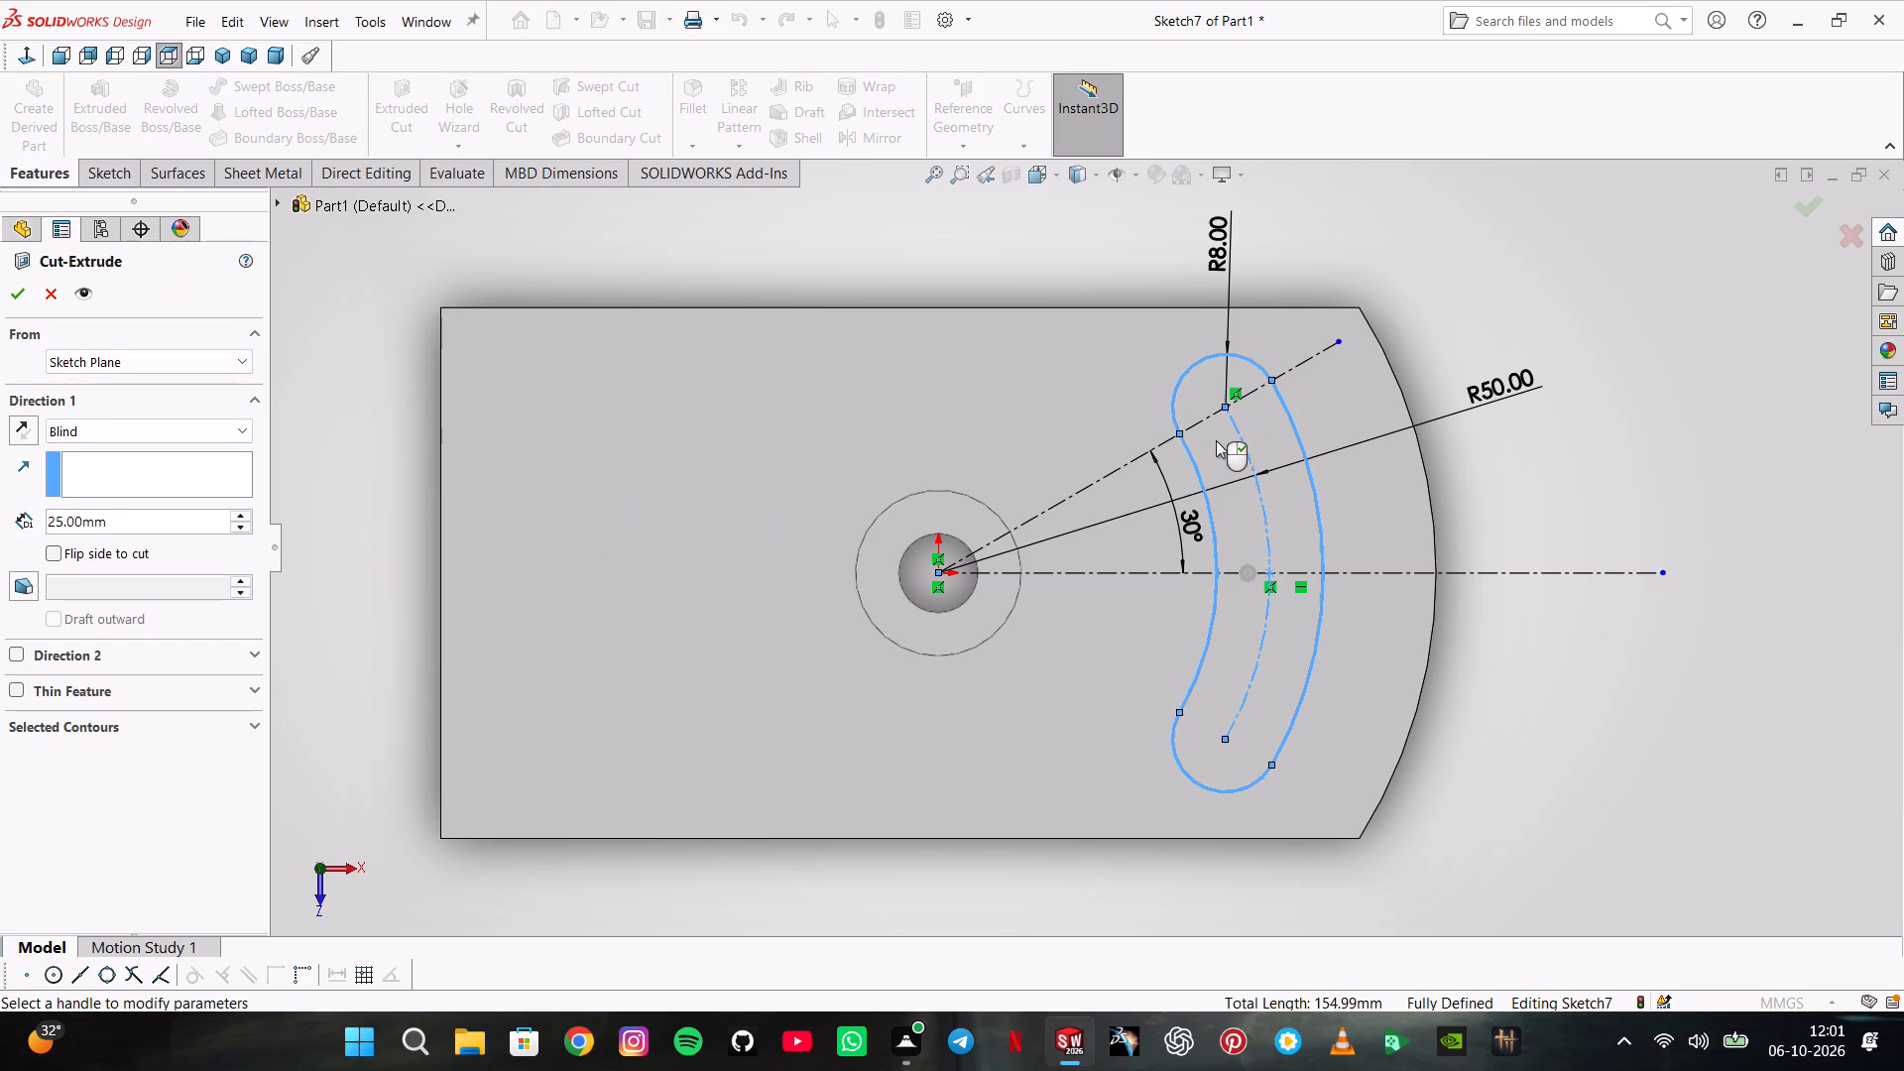
middle_drag(635, 710, 648, 372)
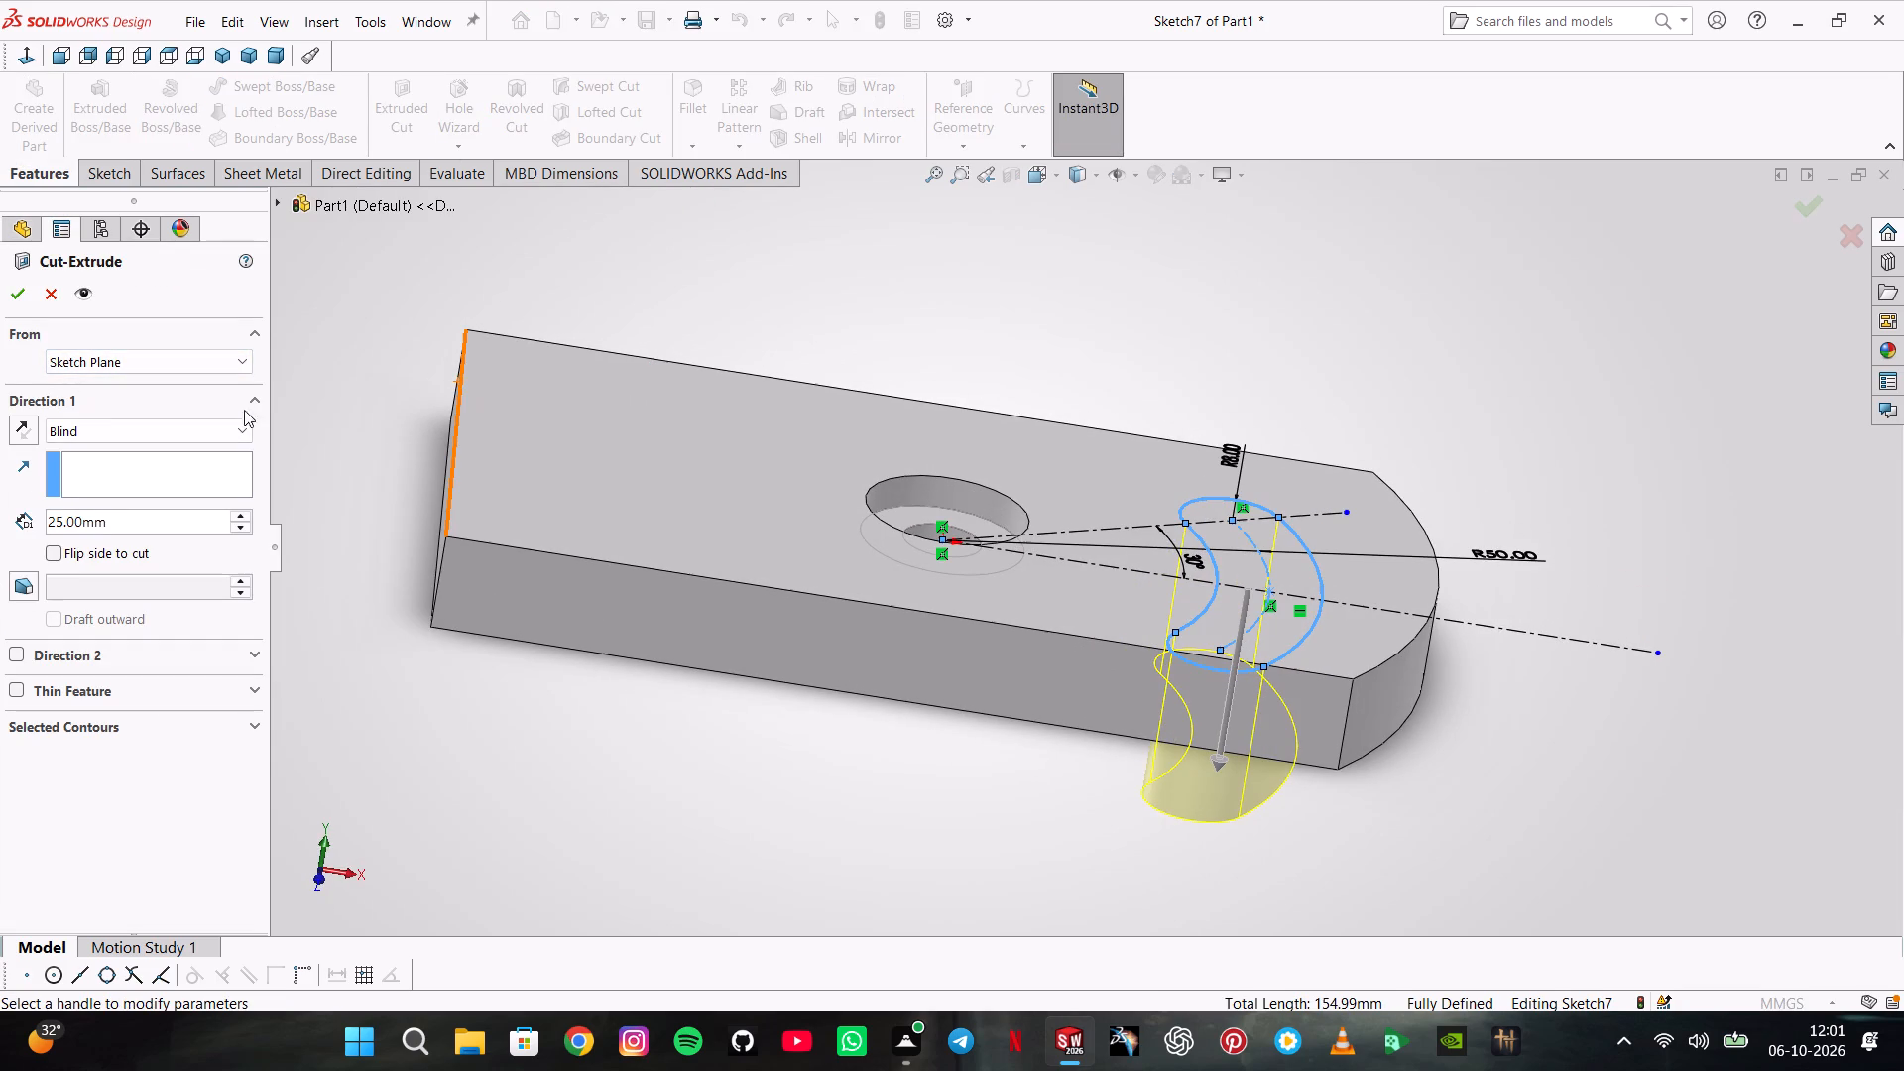
click(9, 302)
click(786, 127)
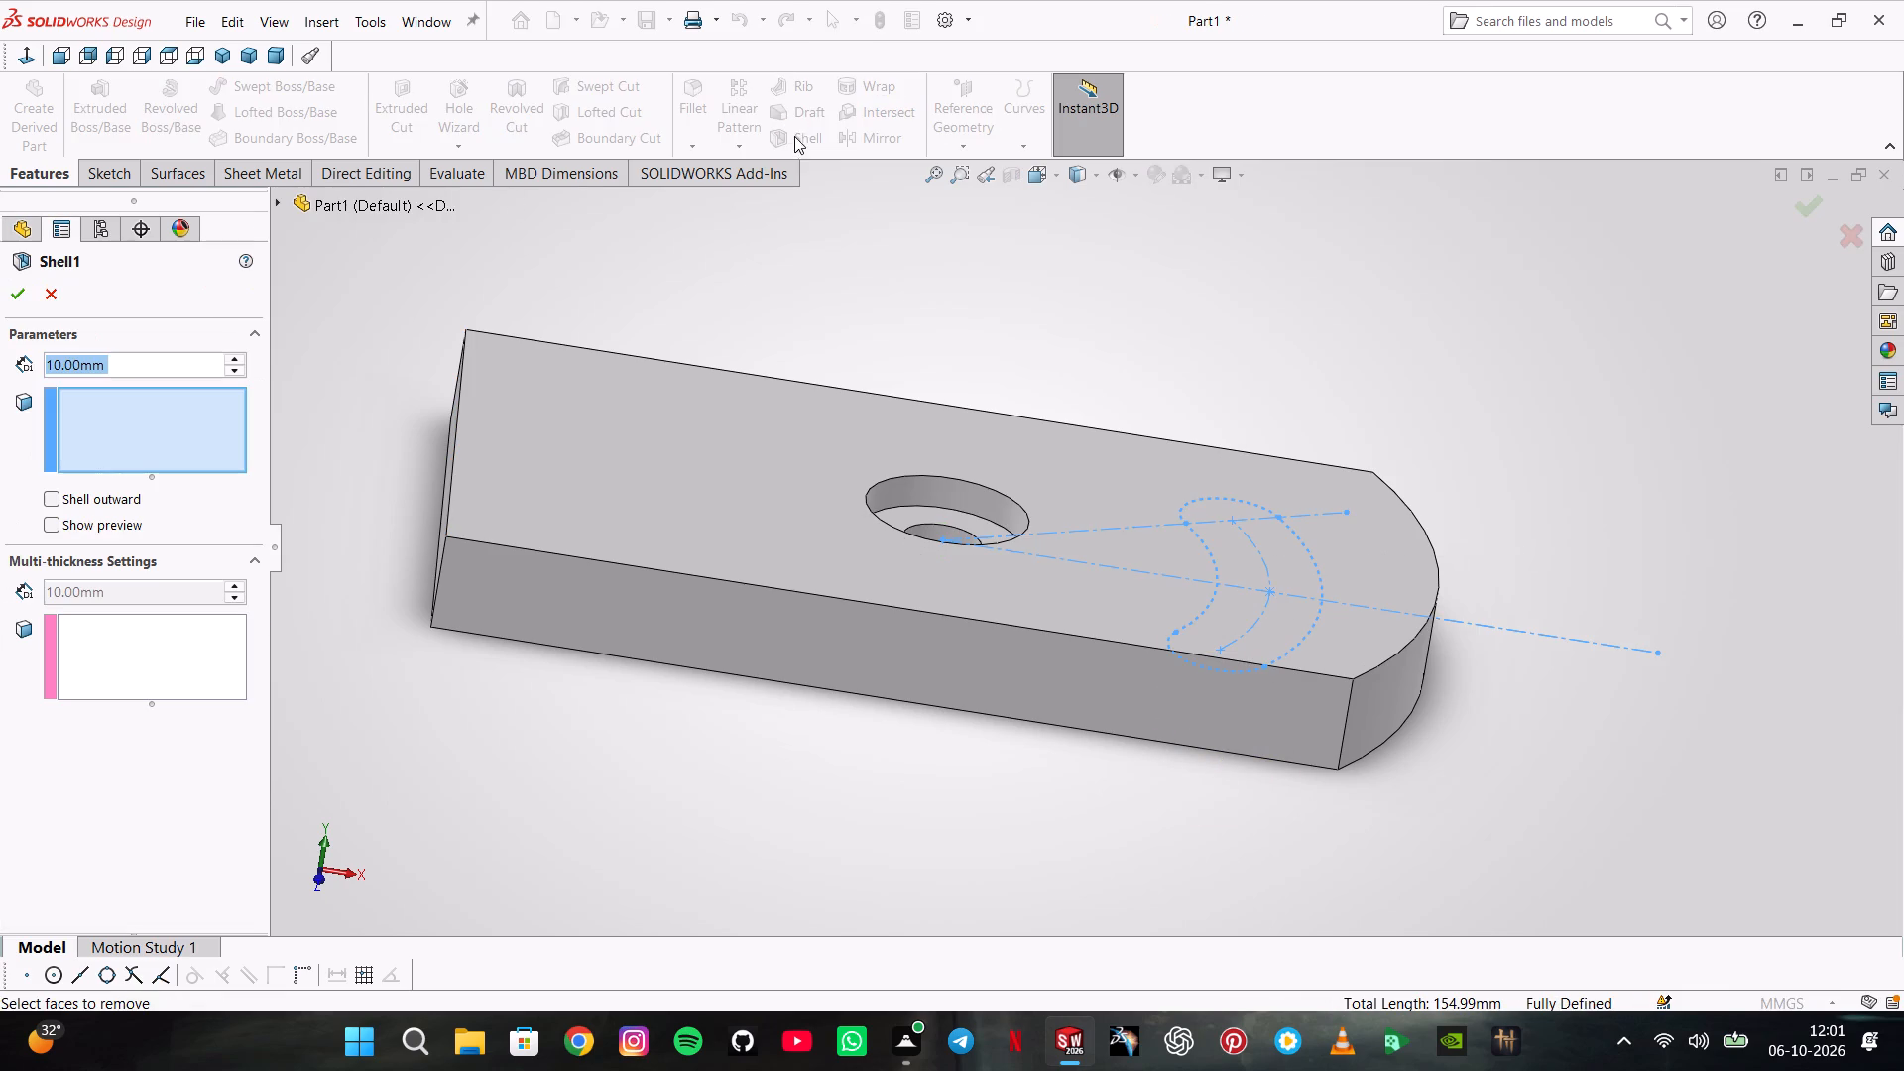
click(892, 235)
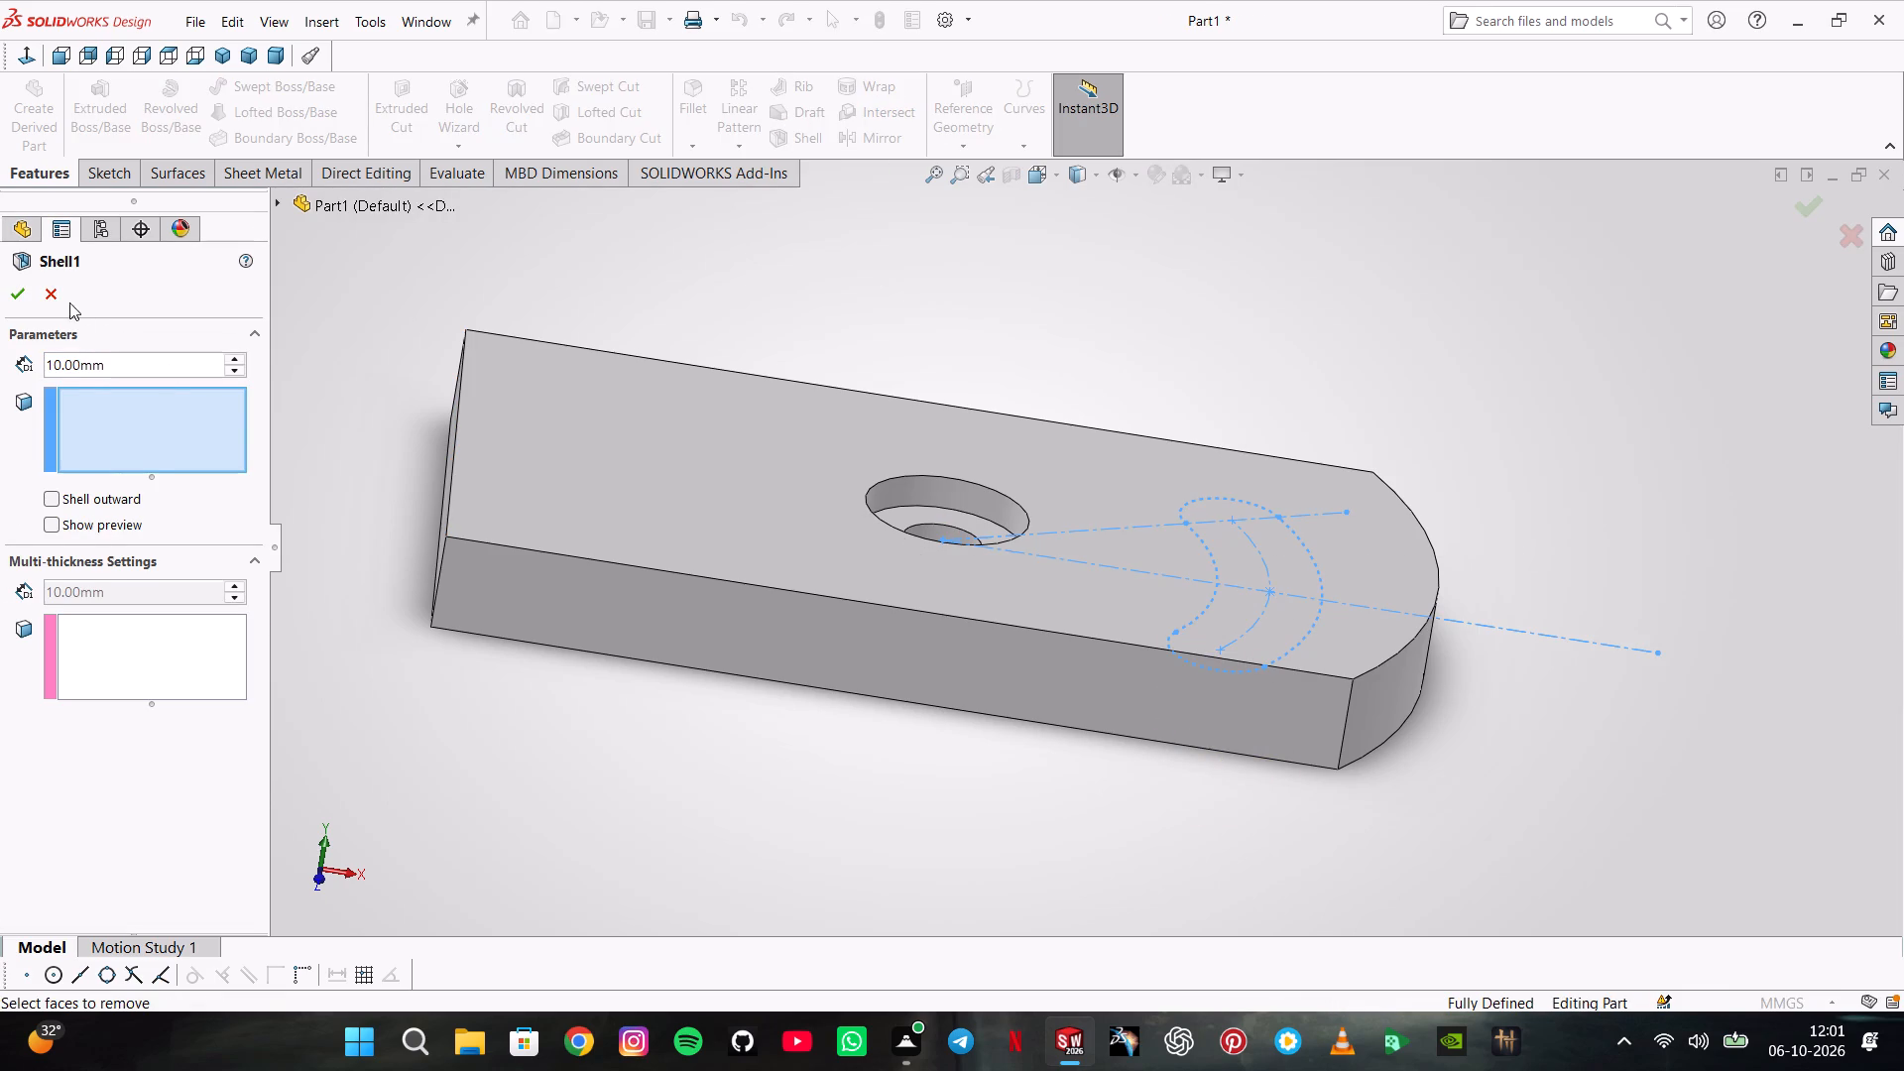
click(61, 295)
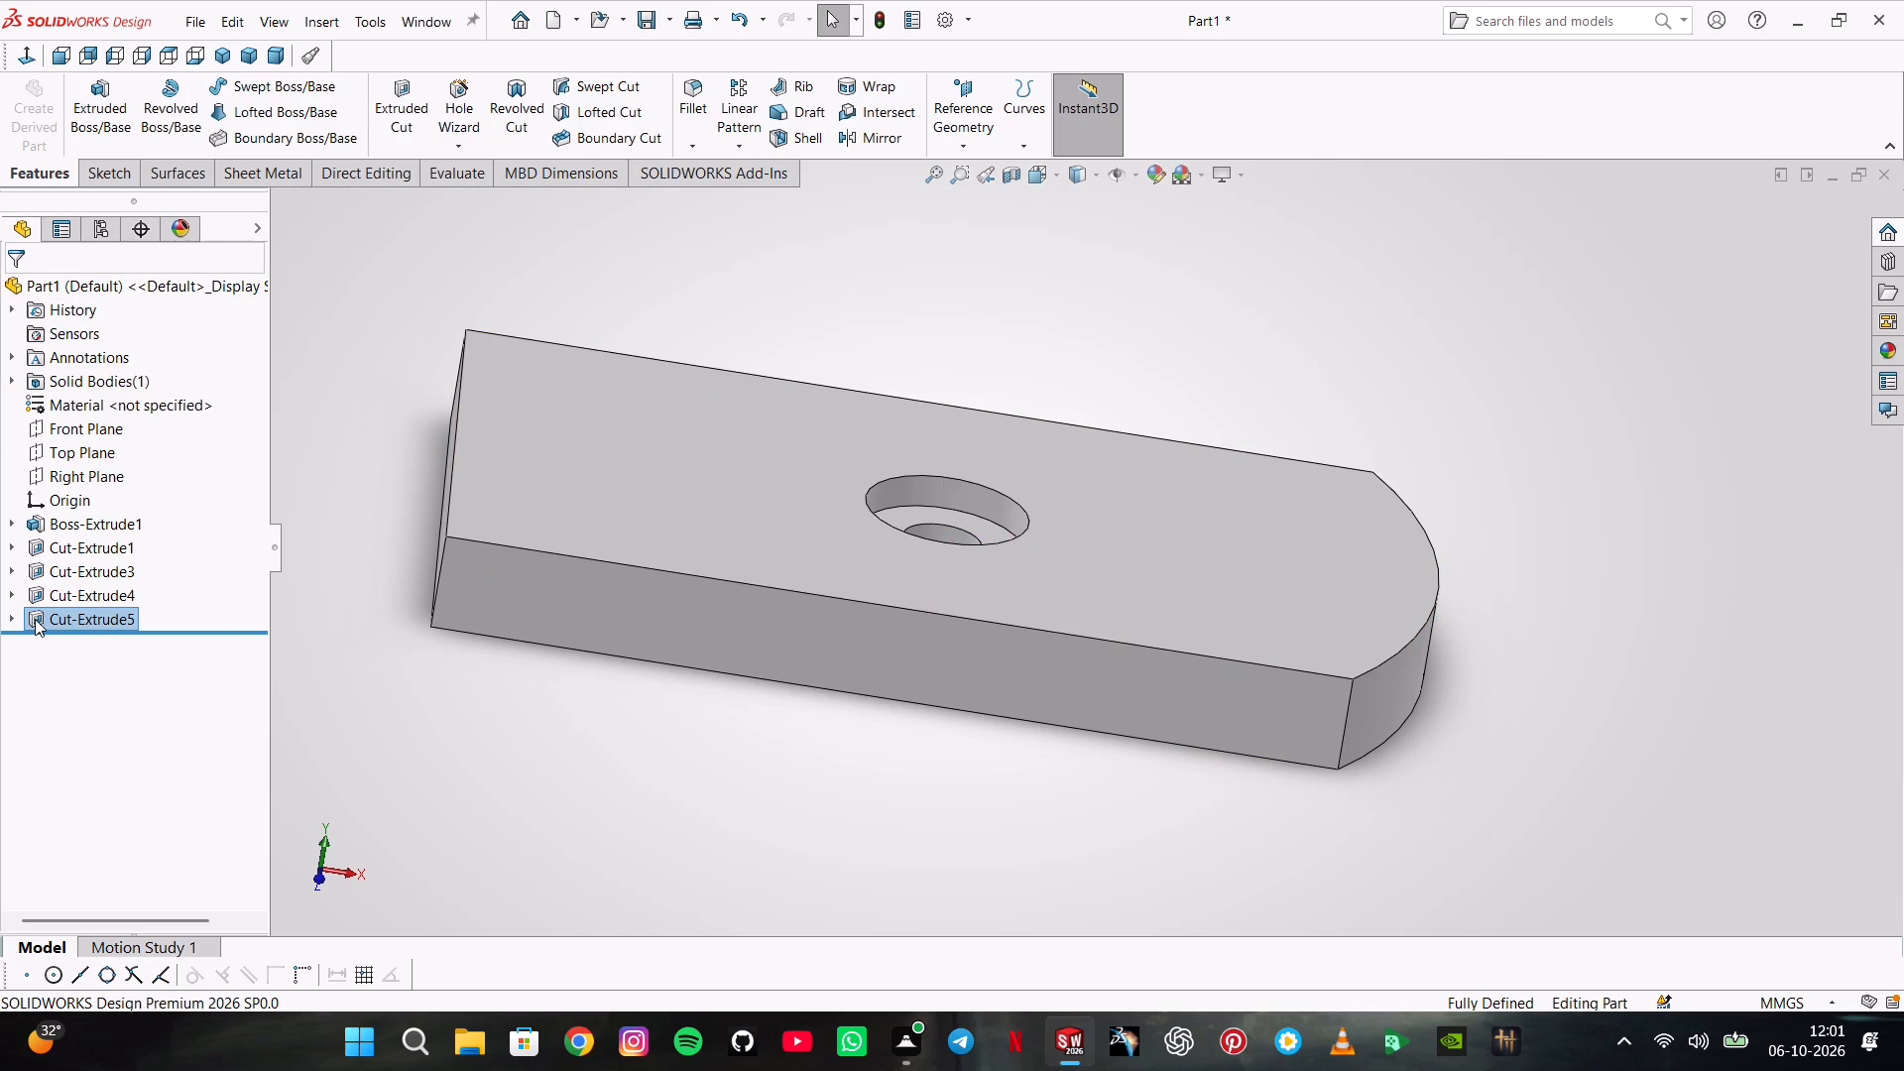
Edit the slot's cut feature to use the Through All - Both end condition.
click(35, 619)
click(54, 559)
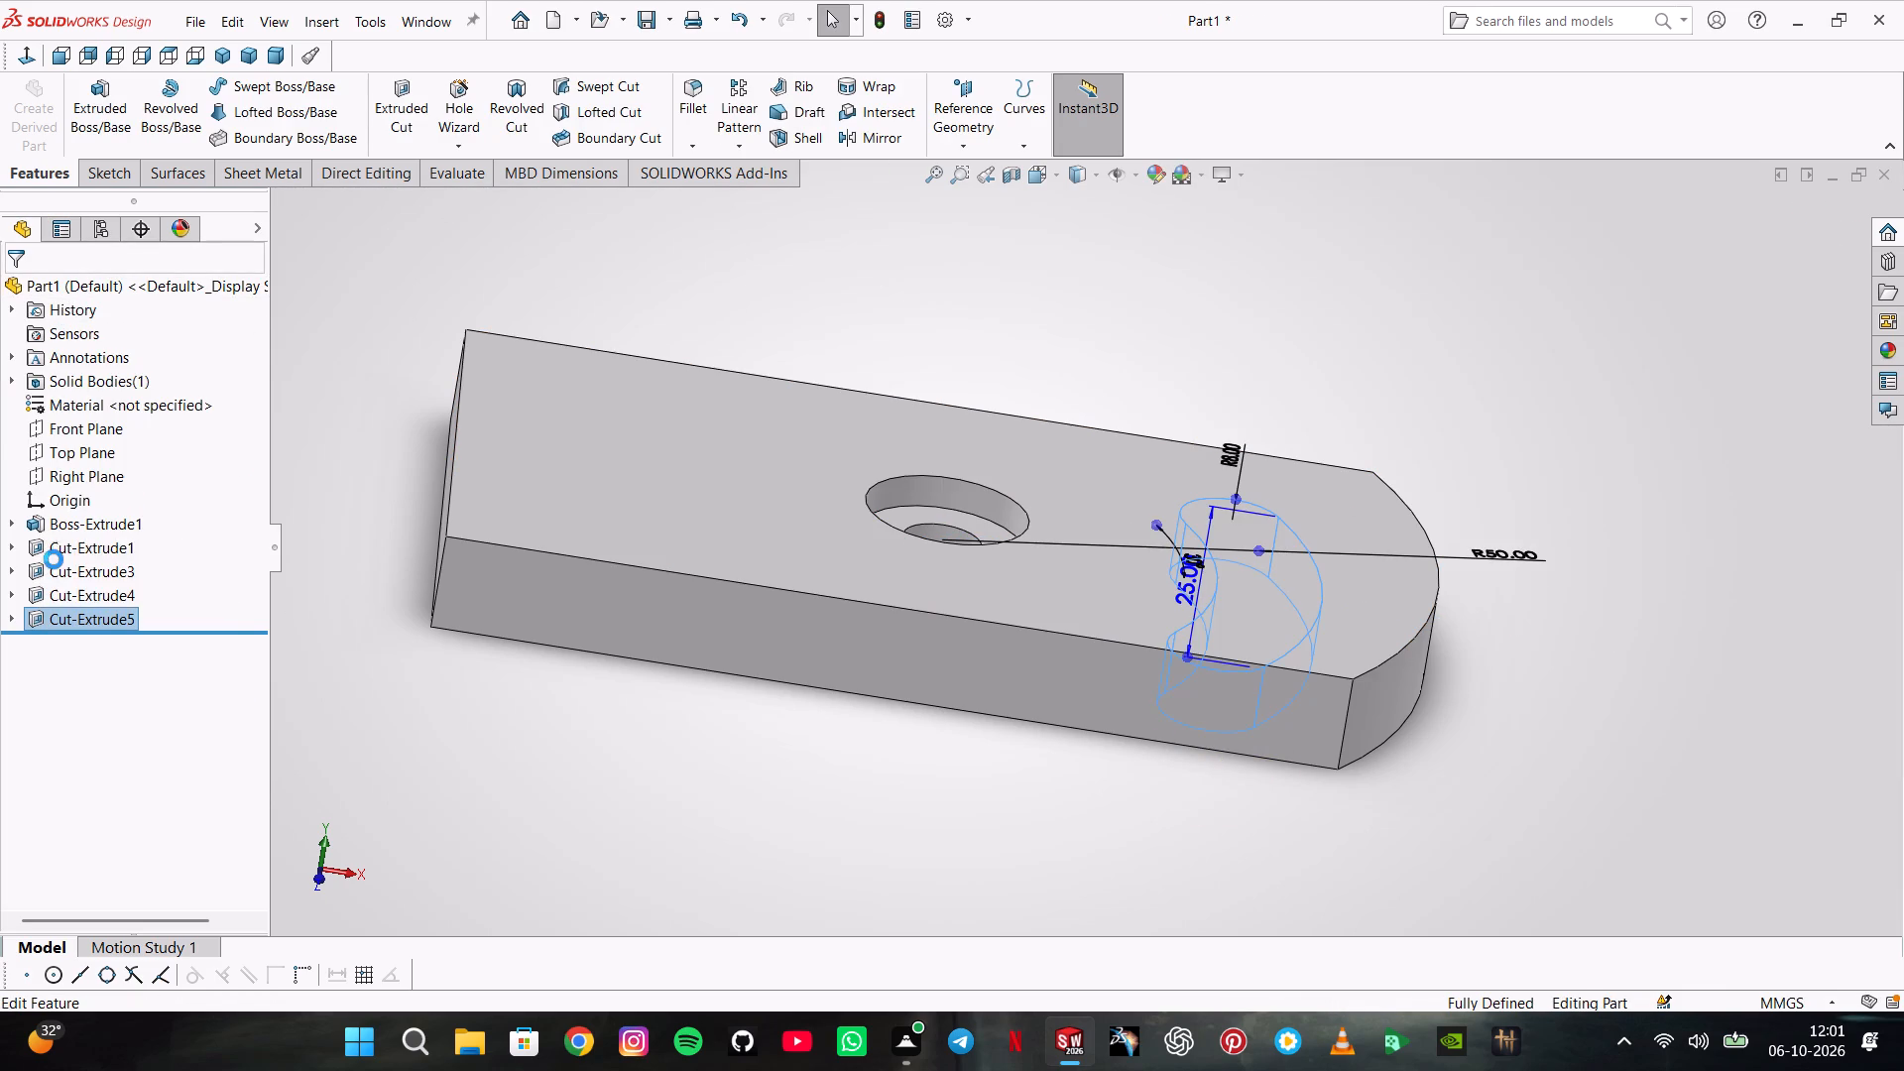
middle_drag(762, 407, 802, 566)
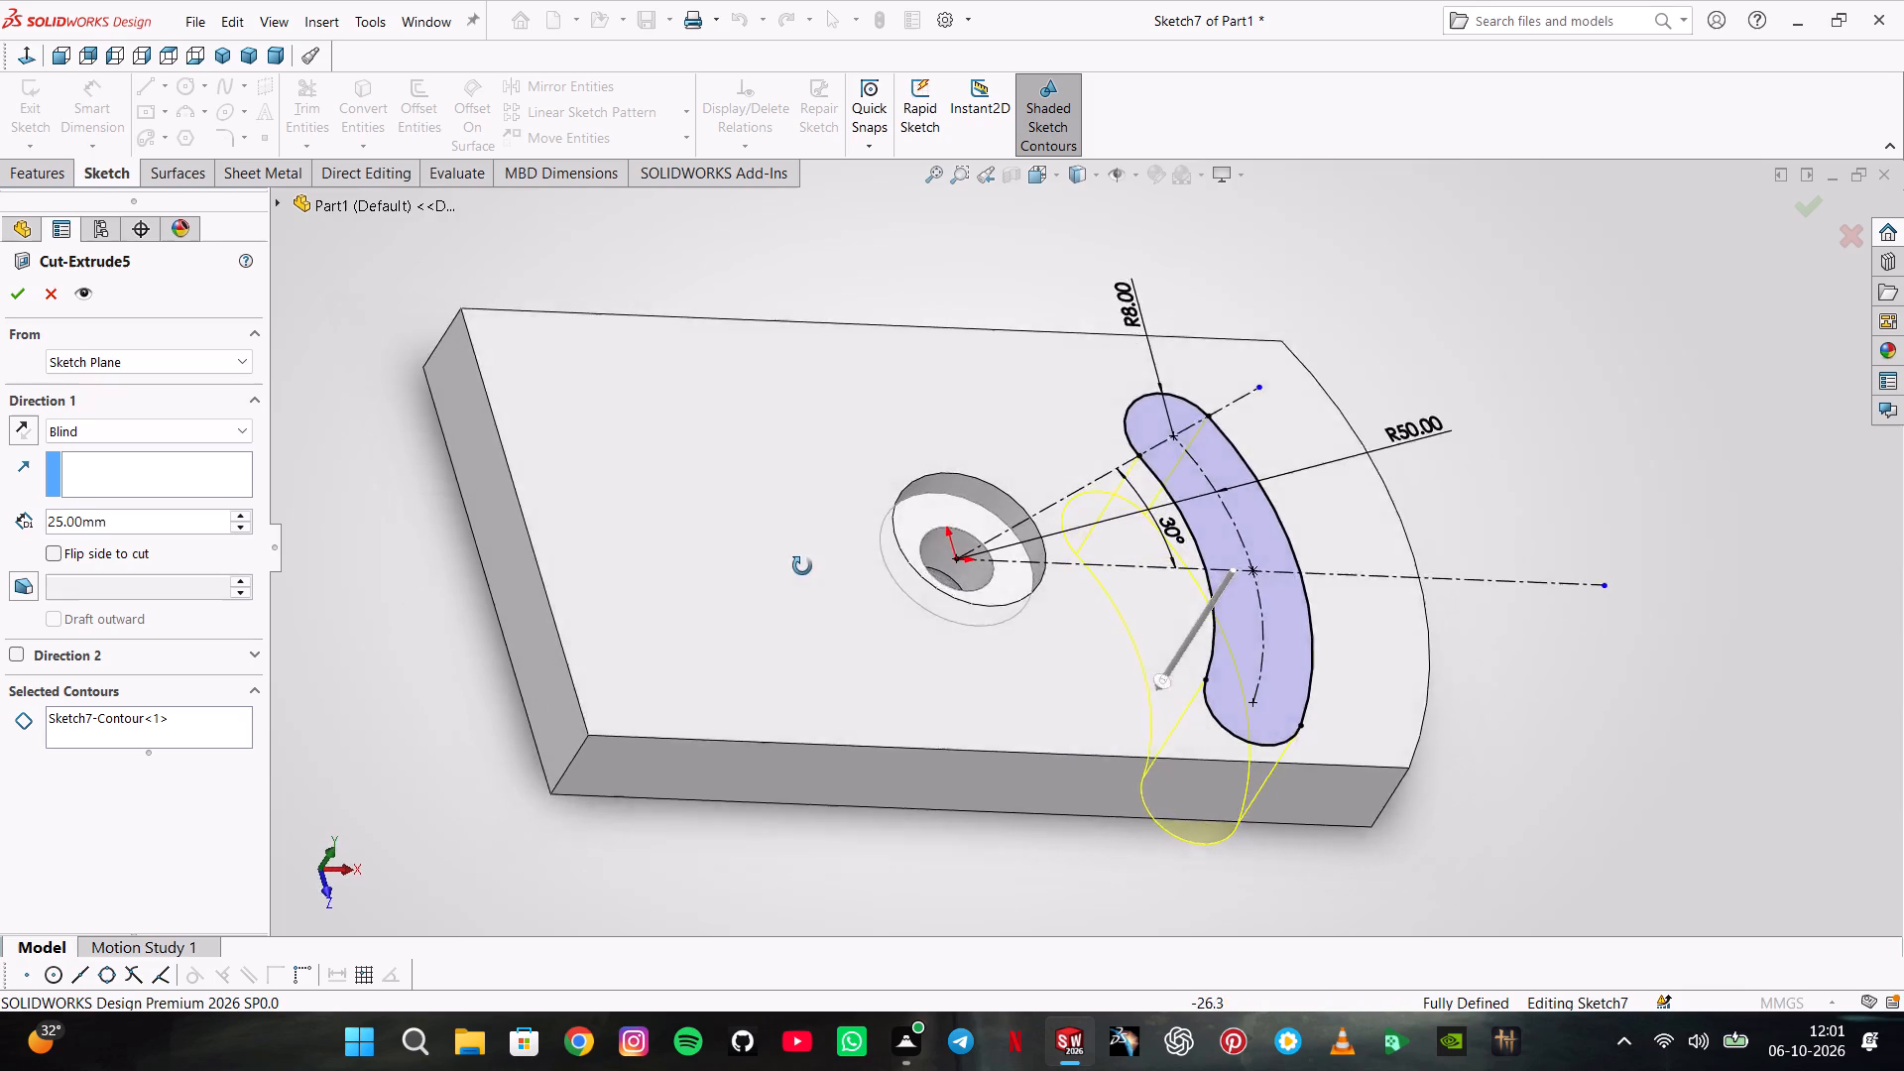
middle_drag(802, 566, 726, 368)
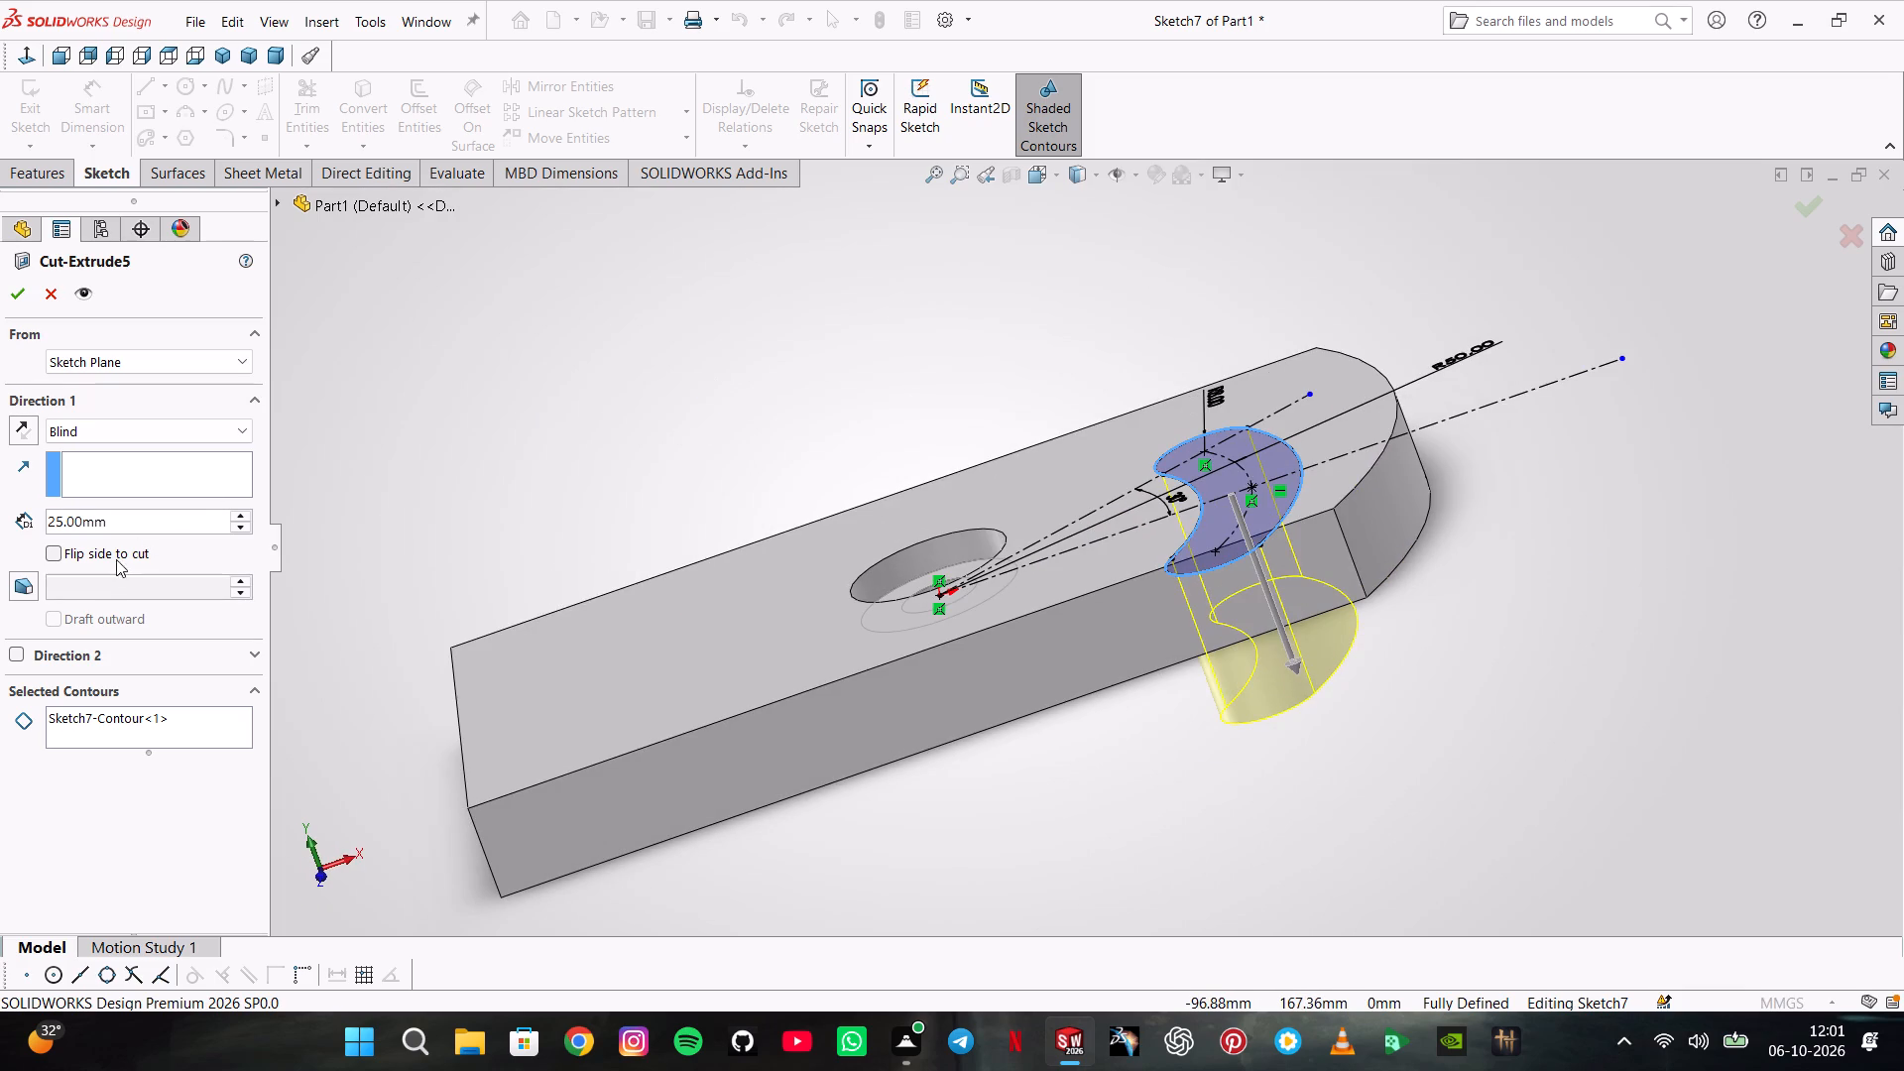
click(81, 558)
click(81, 558)
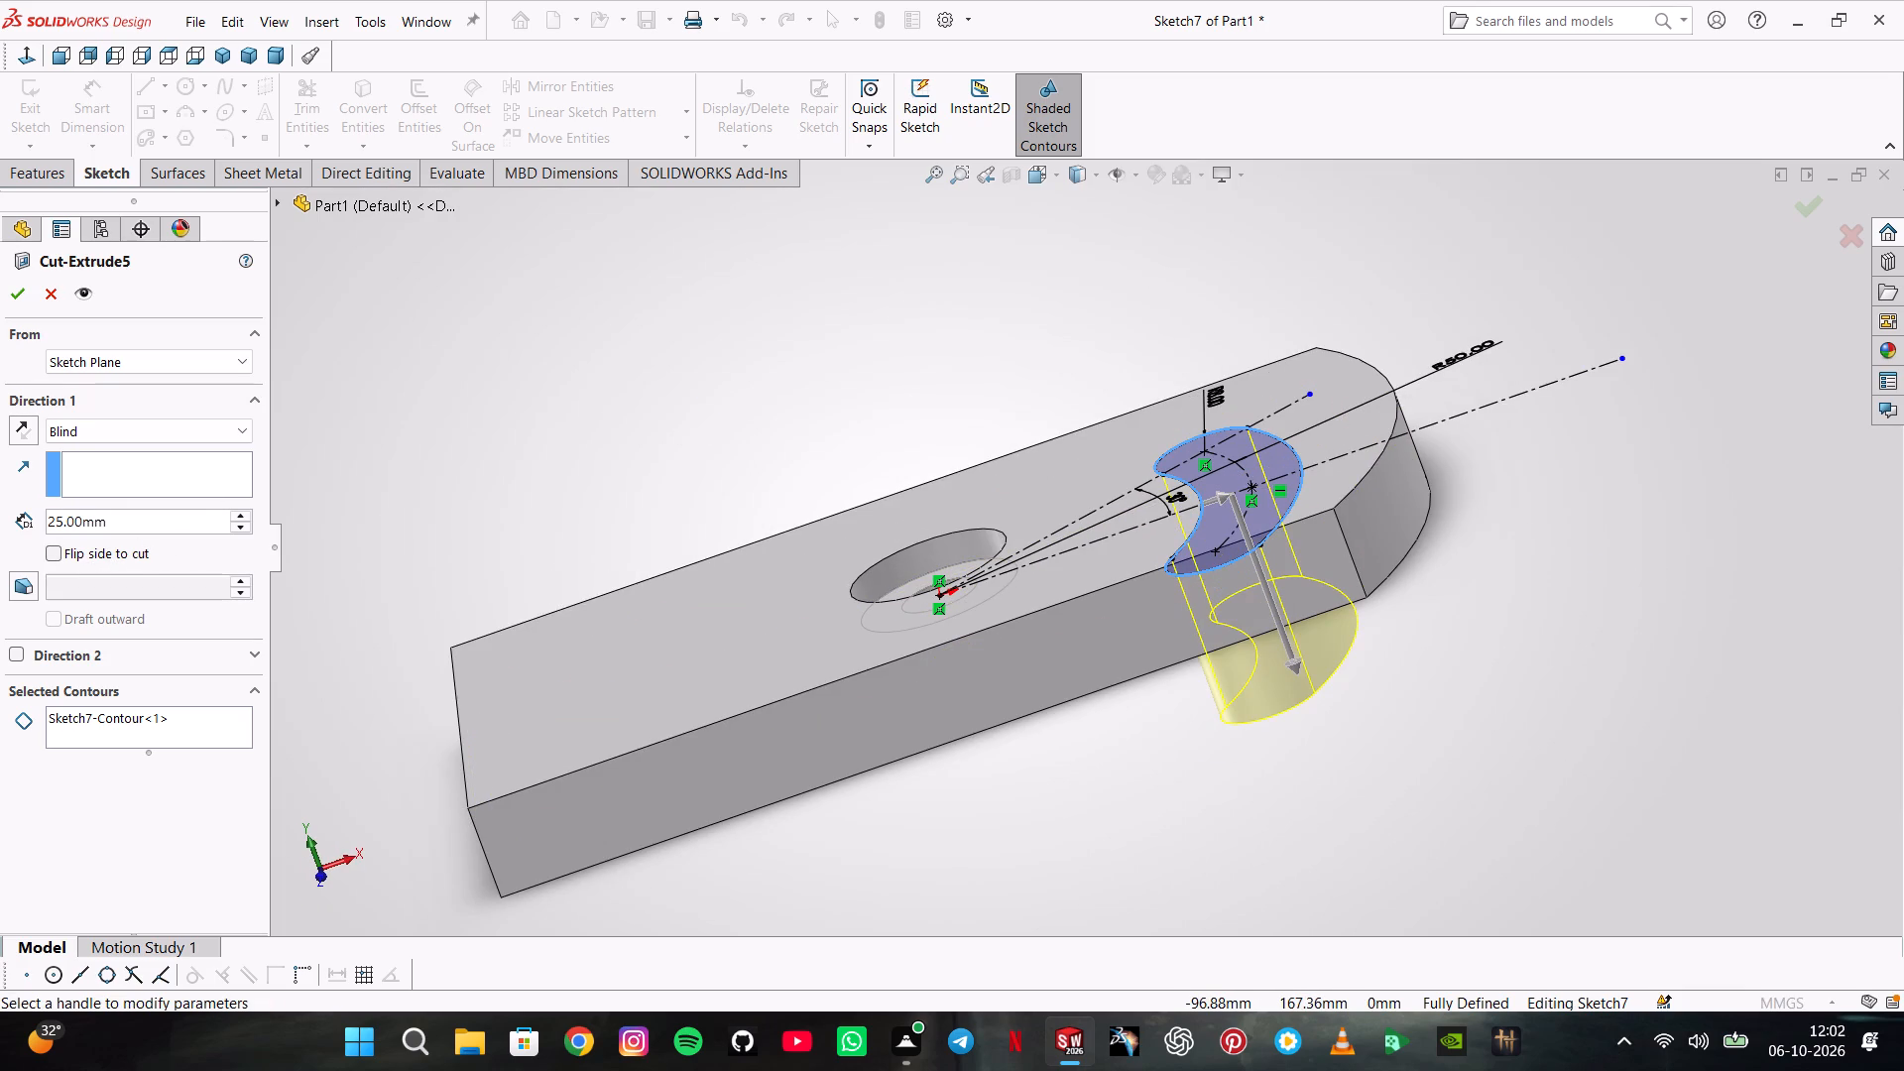
click(90, 435)
click(96, 487)
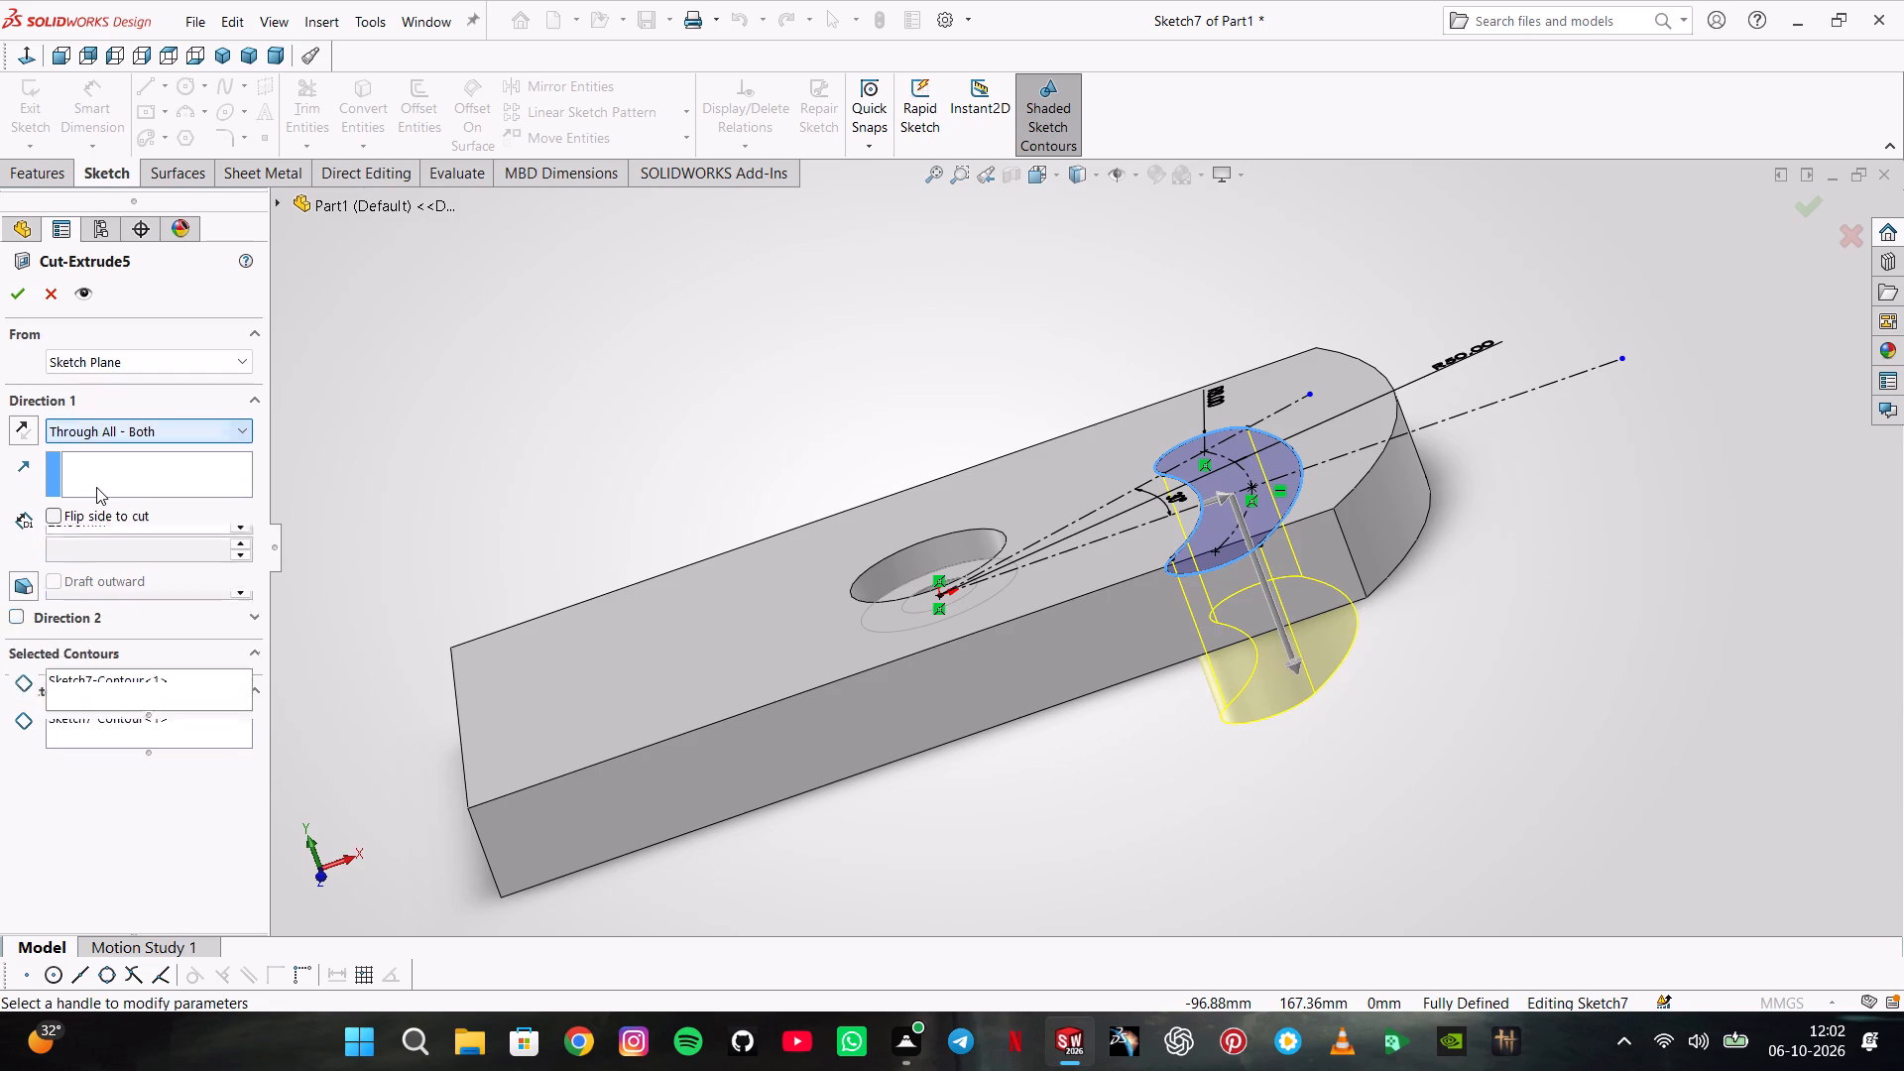
click(13, 296)
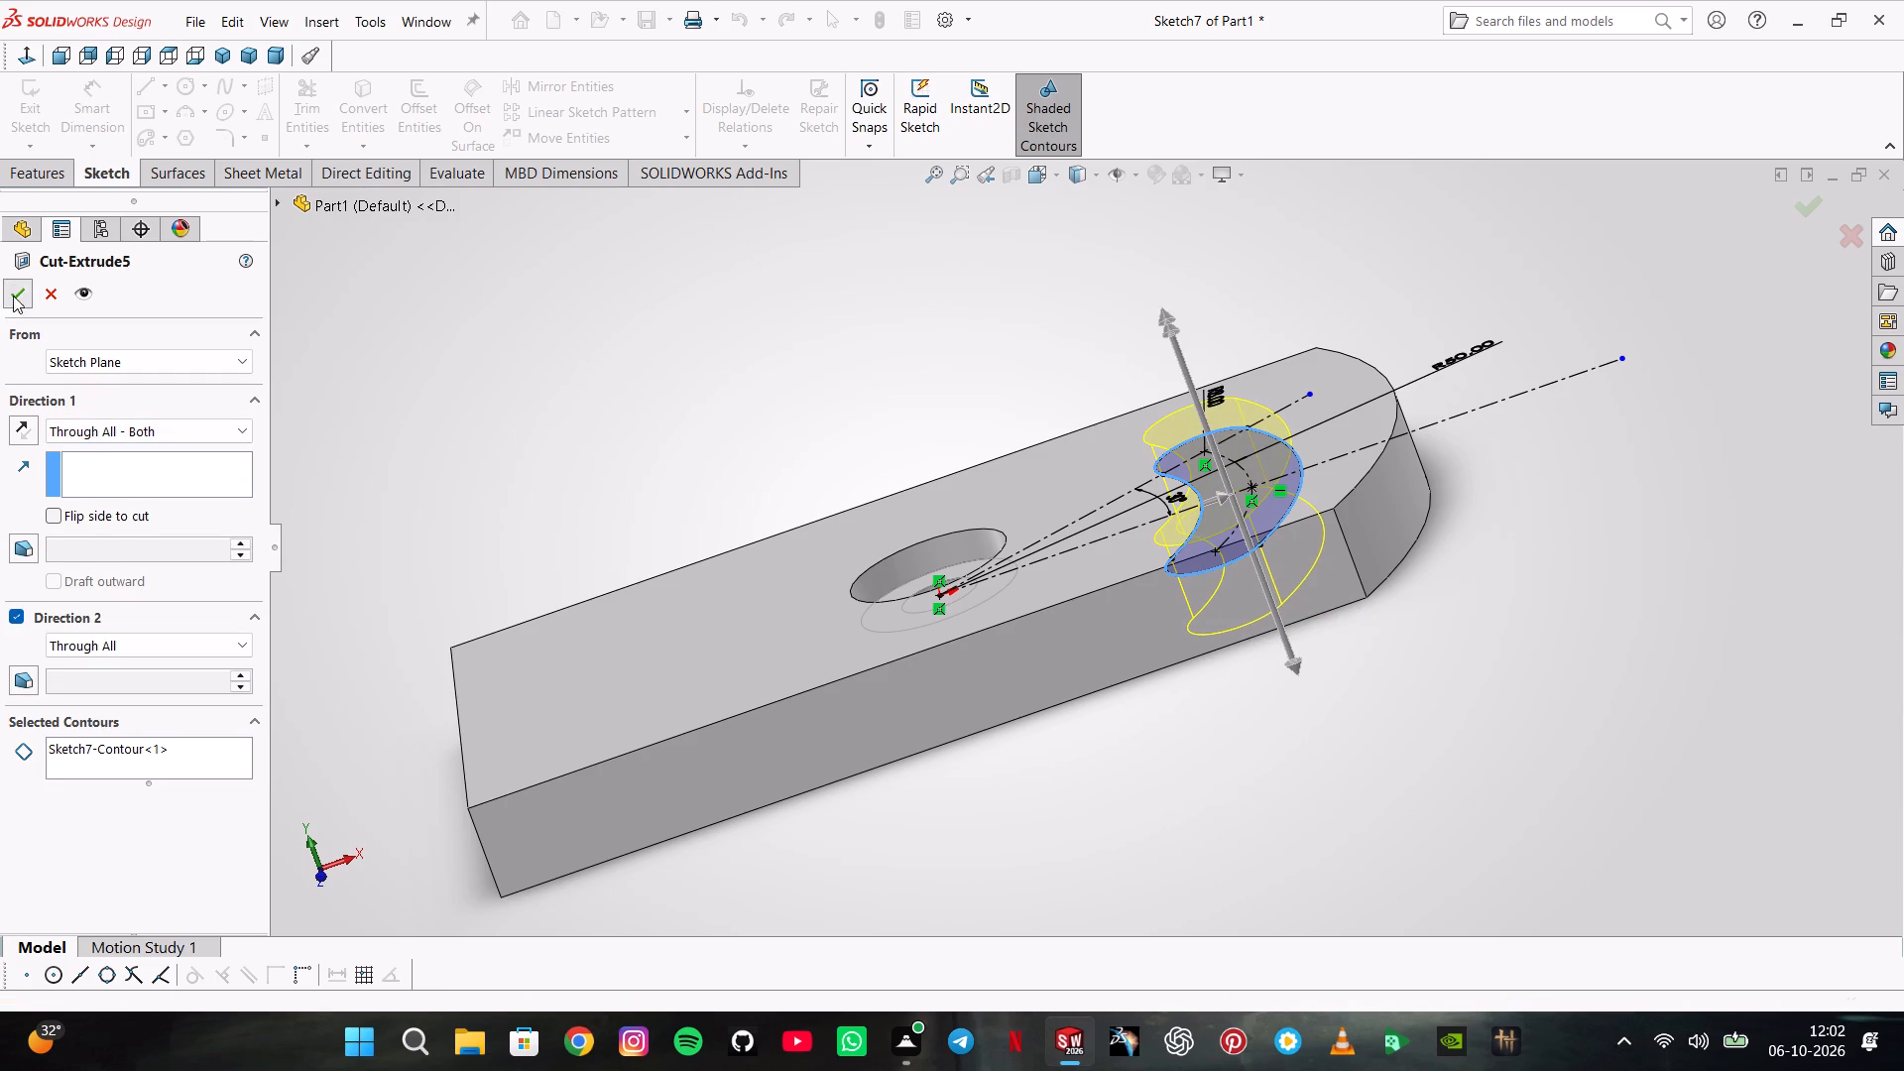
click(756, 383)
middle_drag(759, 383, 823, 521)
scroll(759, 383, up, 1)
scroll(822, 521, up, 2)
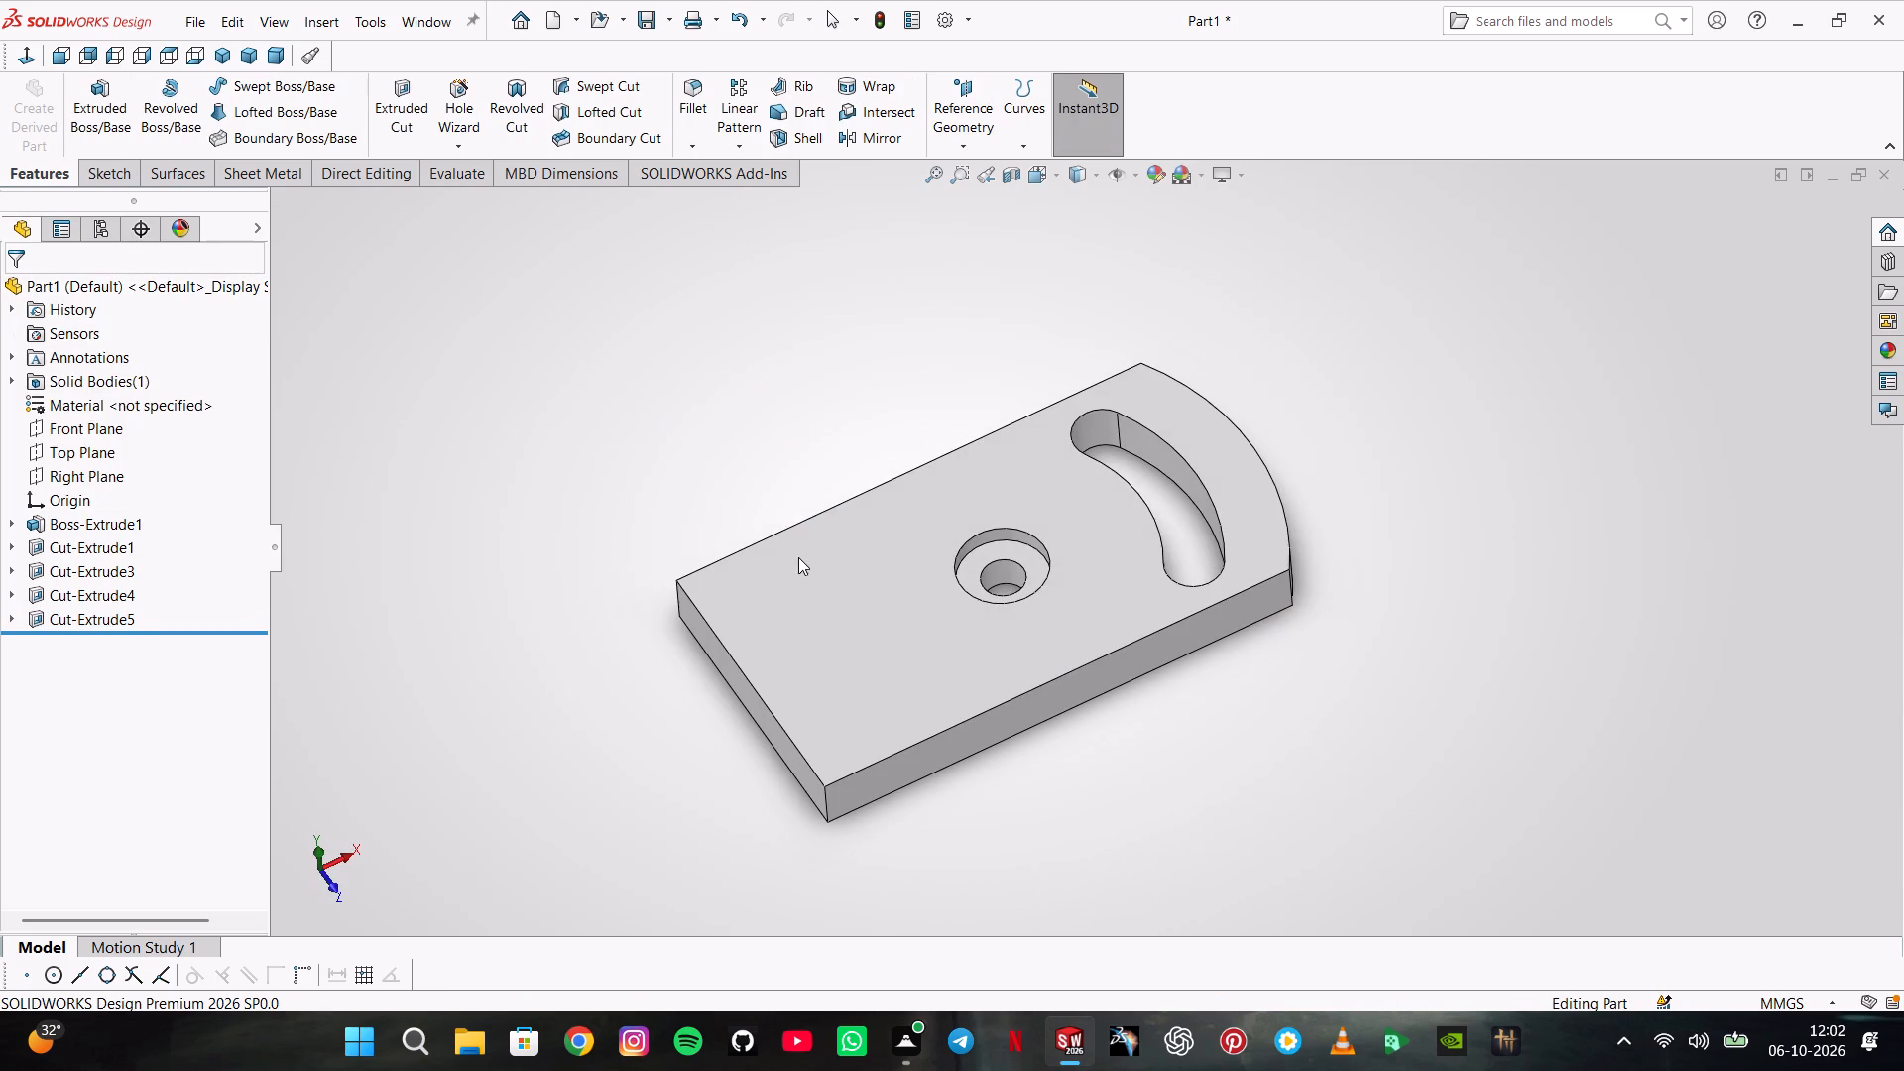
On the plate's straight end face, sketch a corner rectangle about 80 × 35 mm, starting from the face's bottom corner.
click(791, 694)
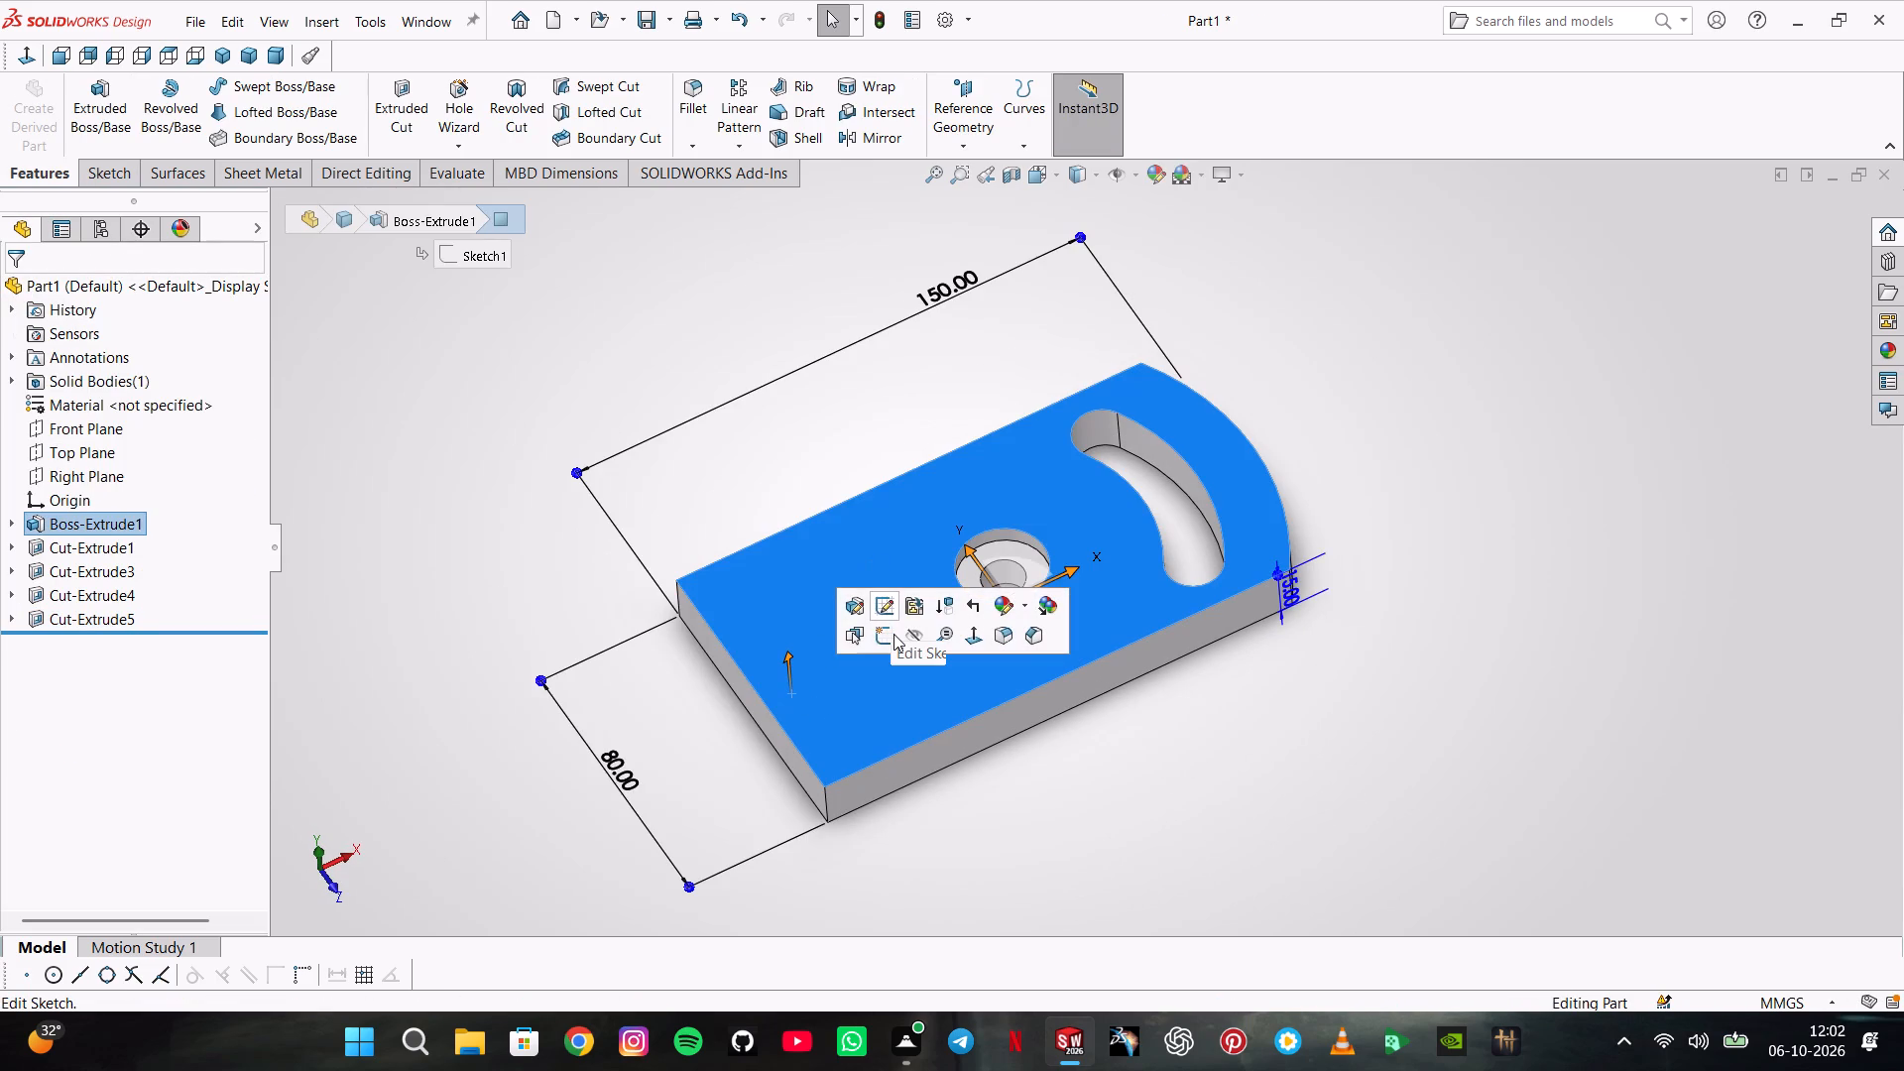
click(713, 722)
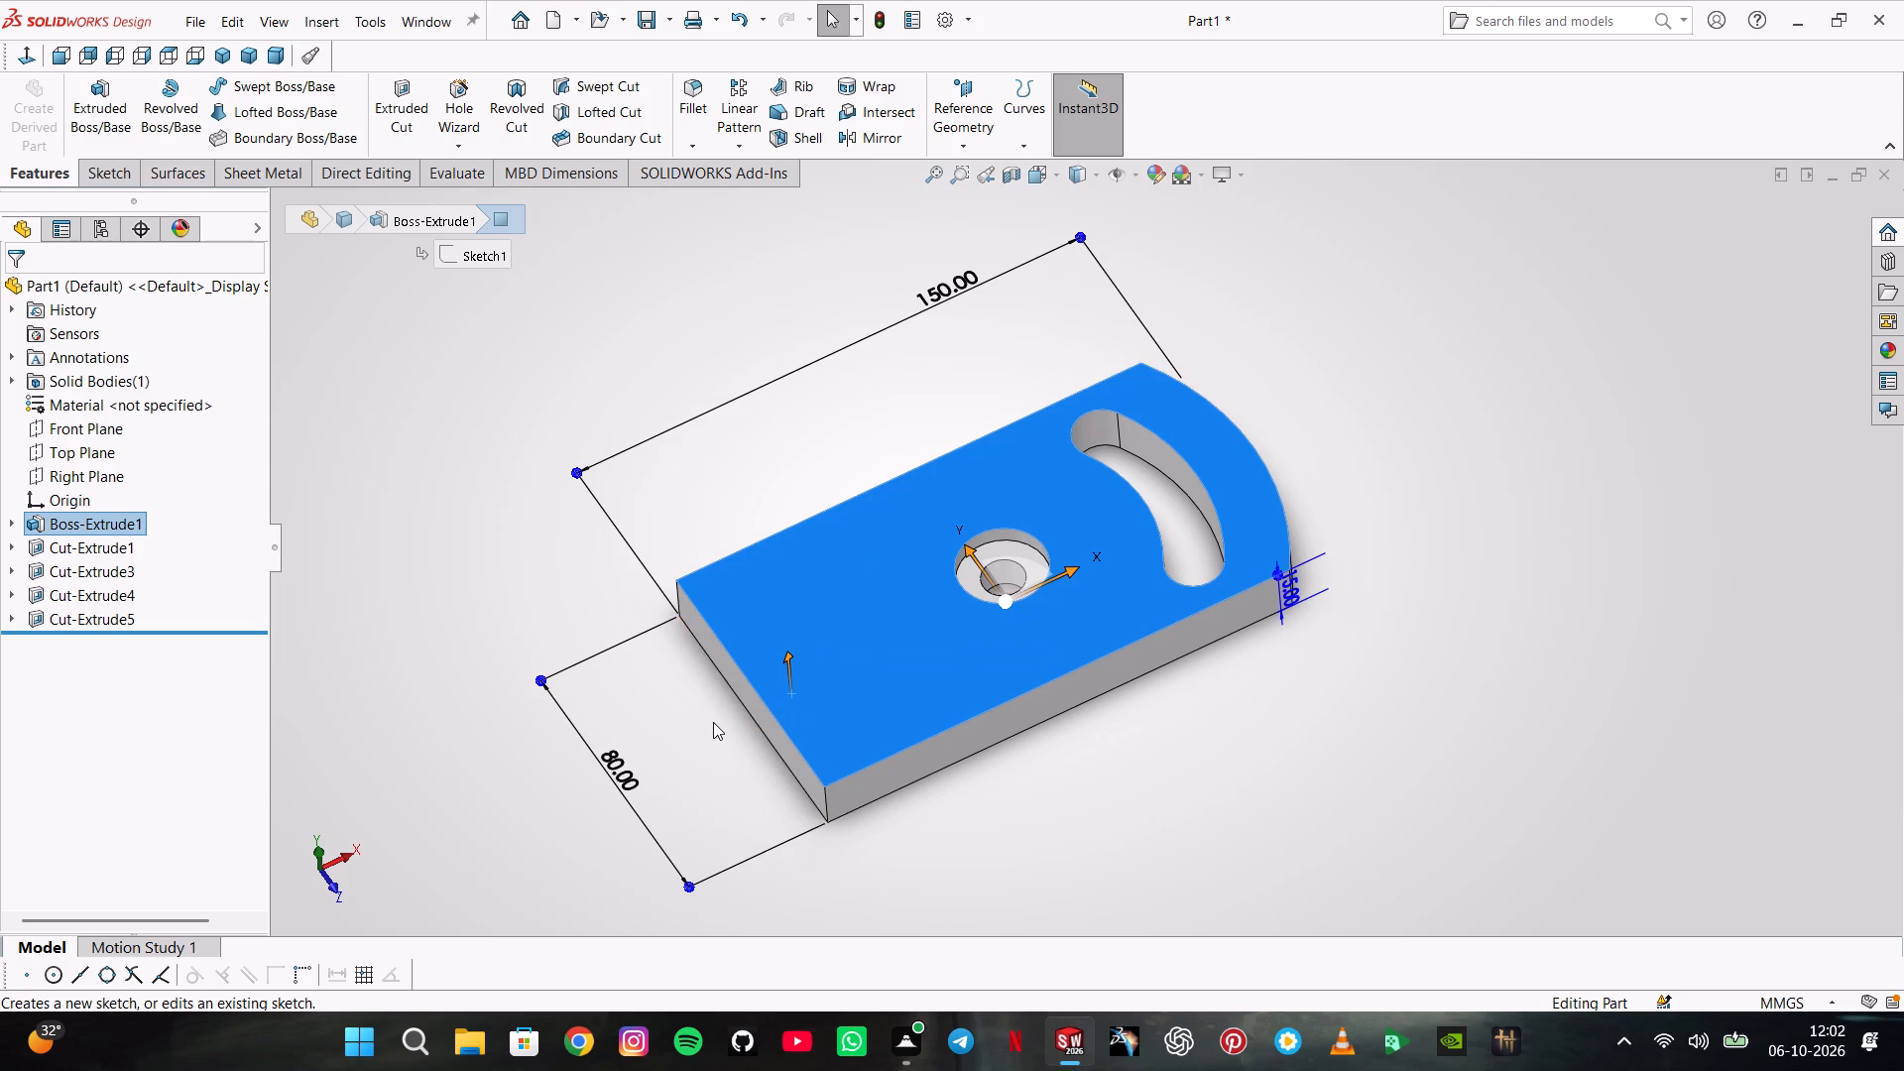
click(743, 701)
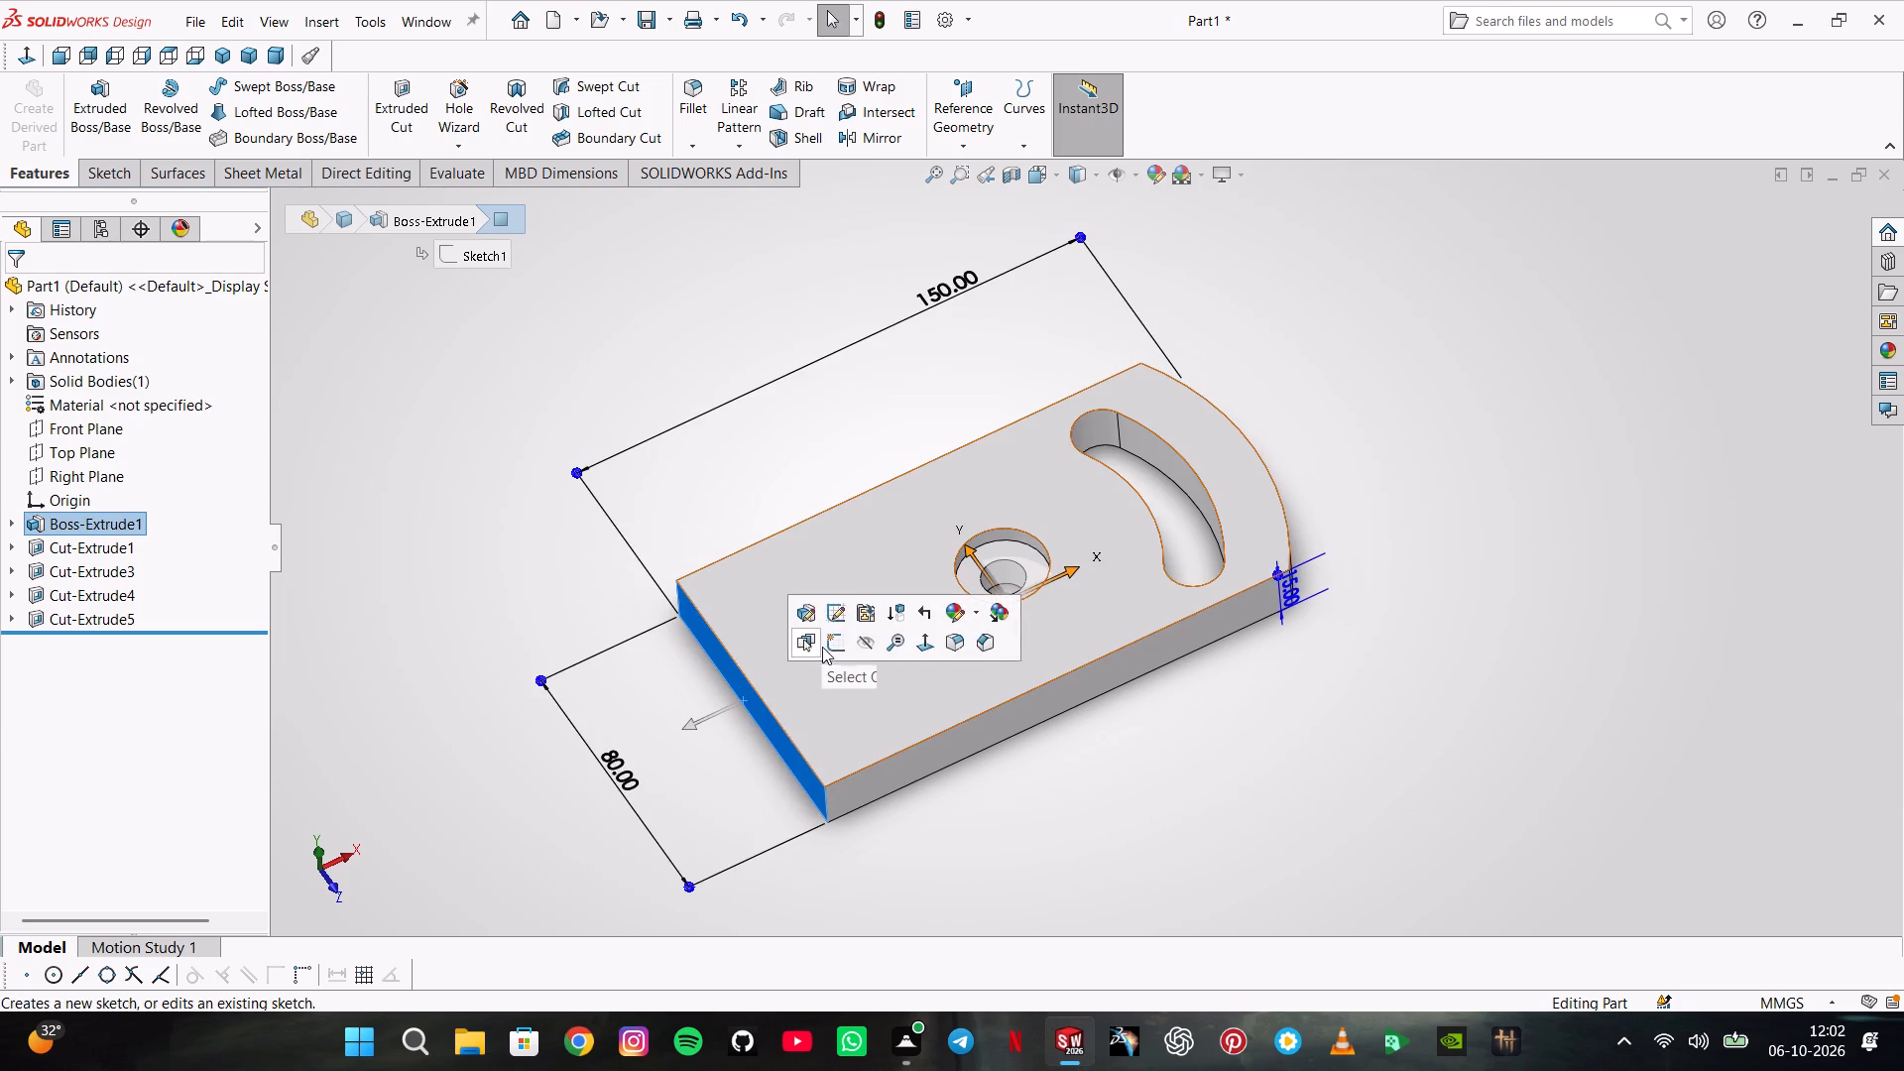
click(828, 645)
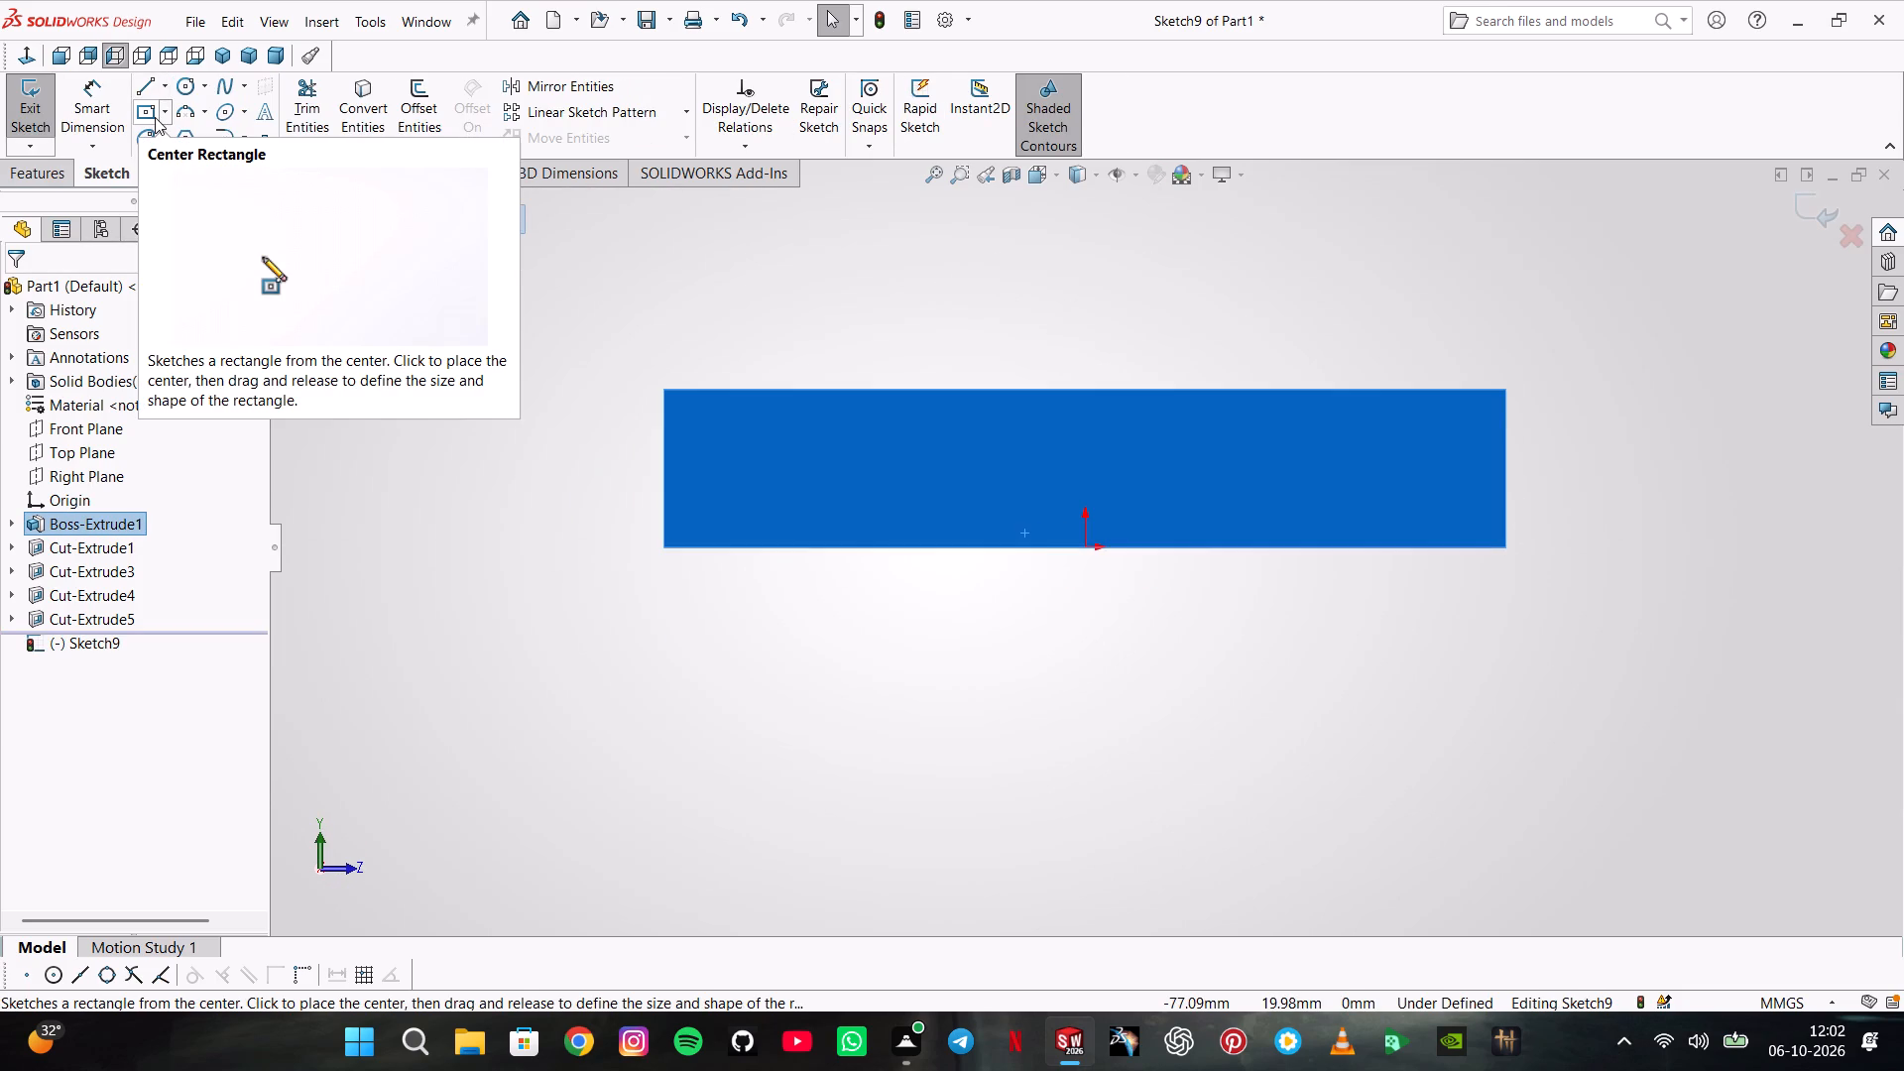
click(166, 115)
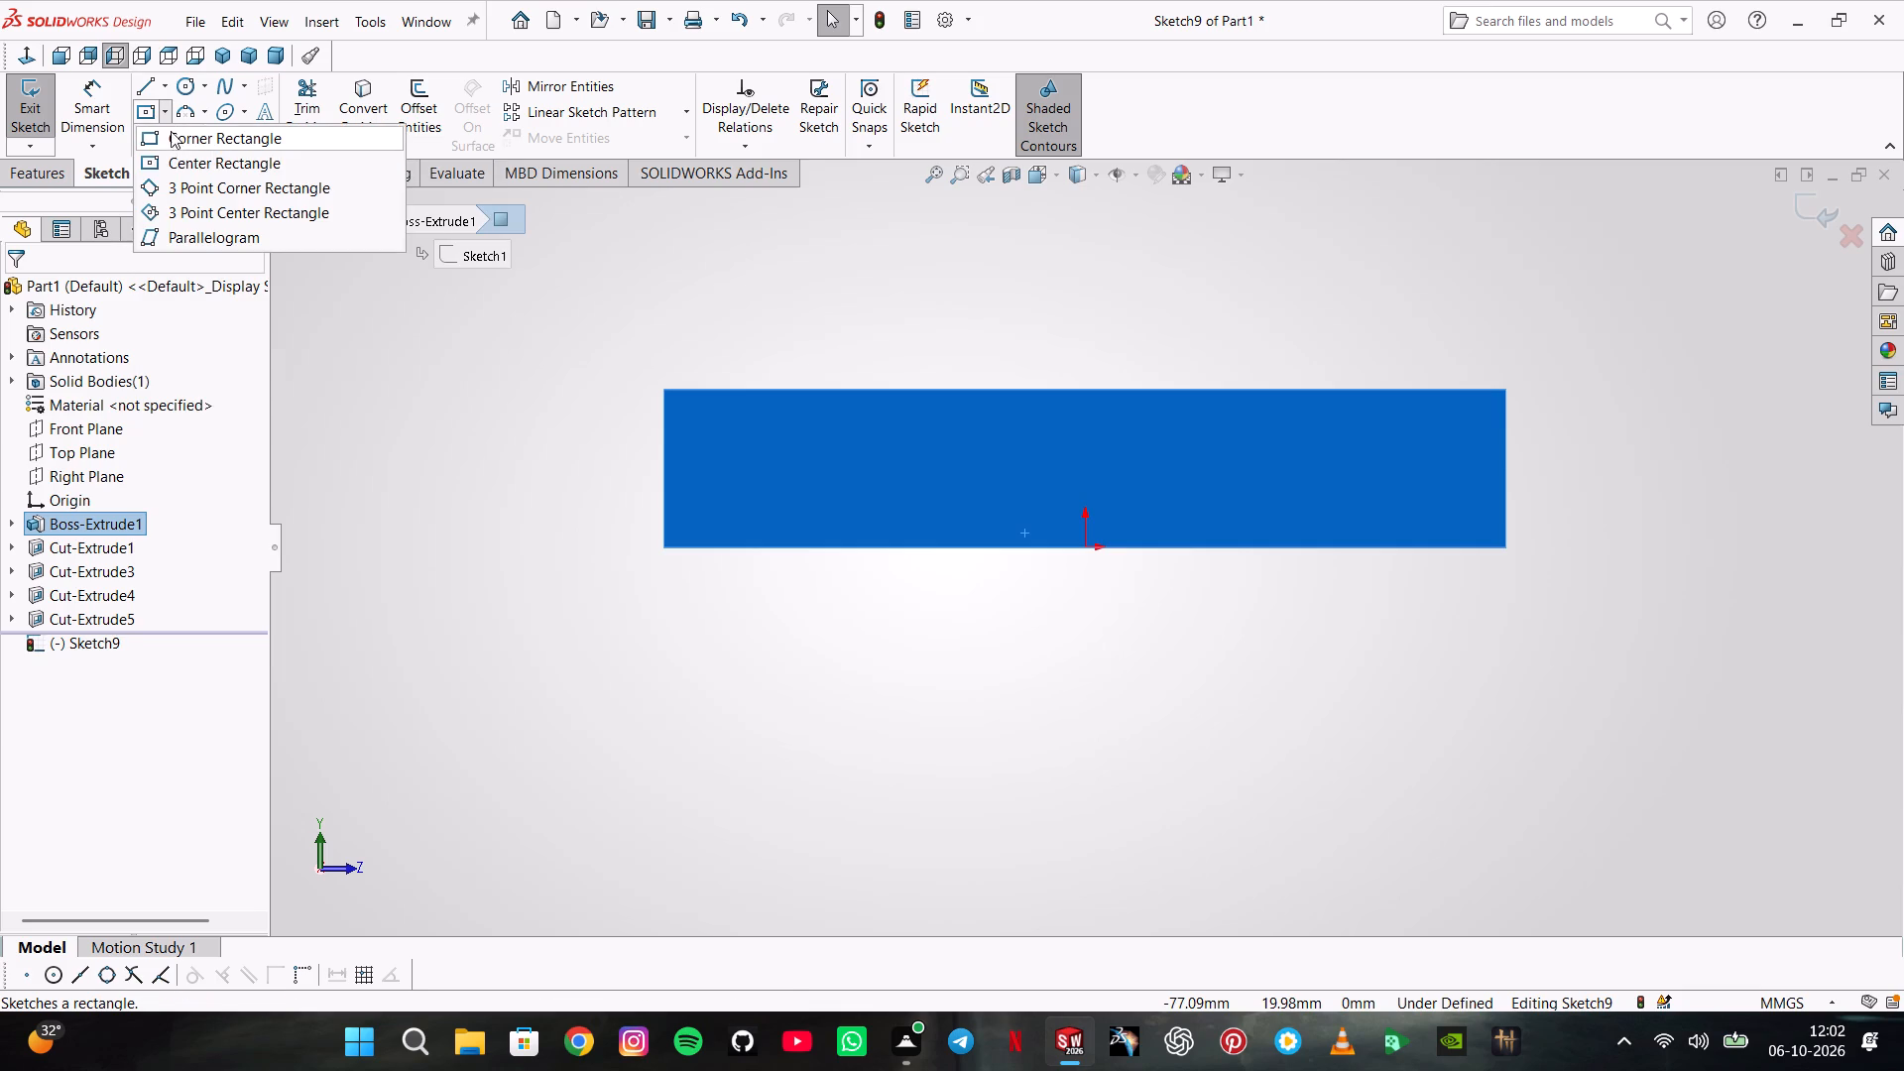
click(178, 145)
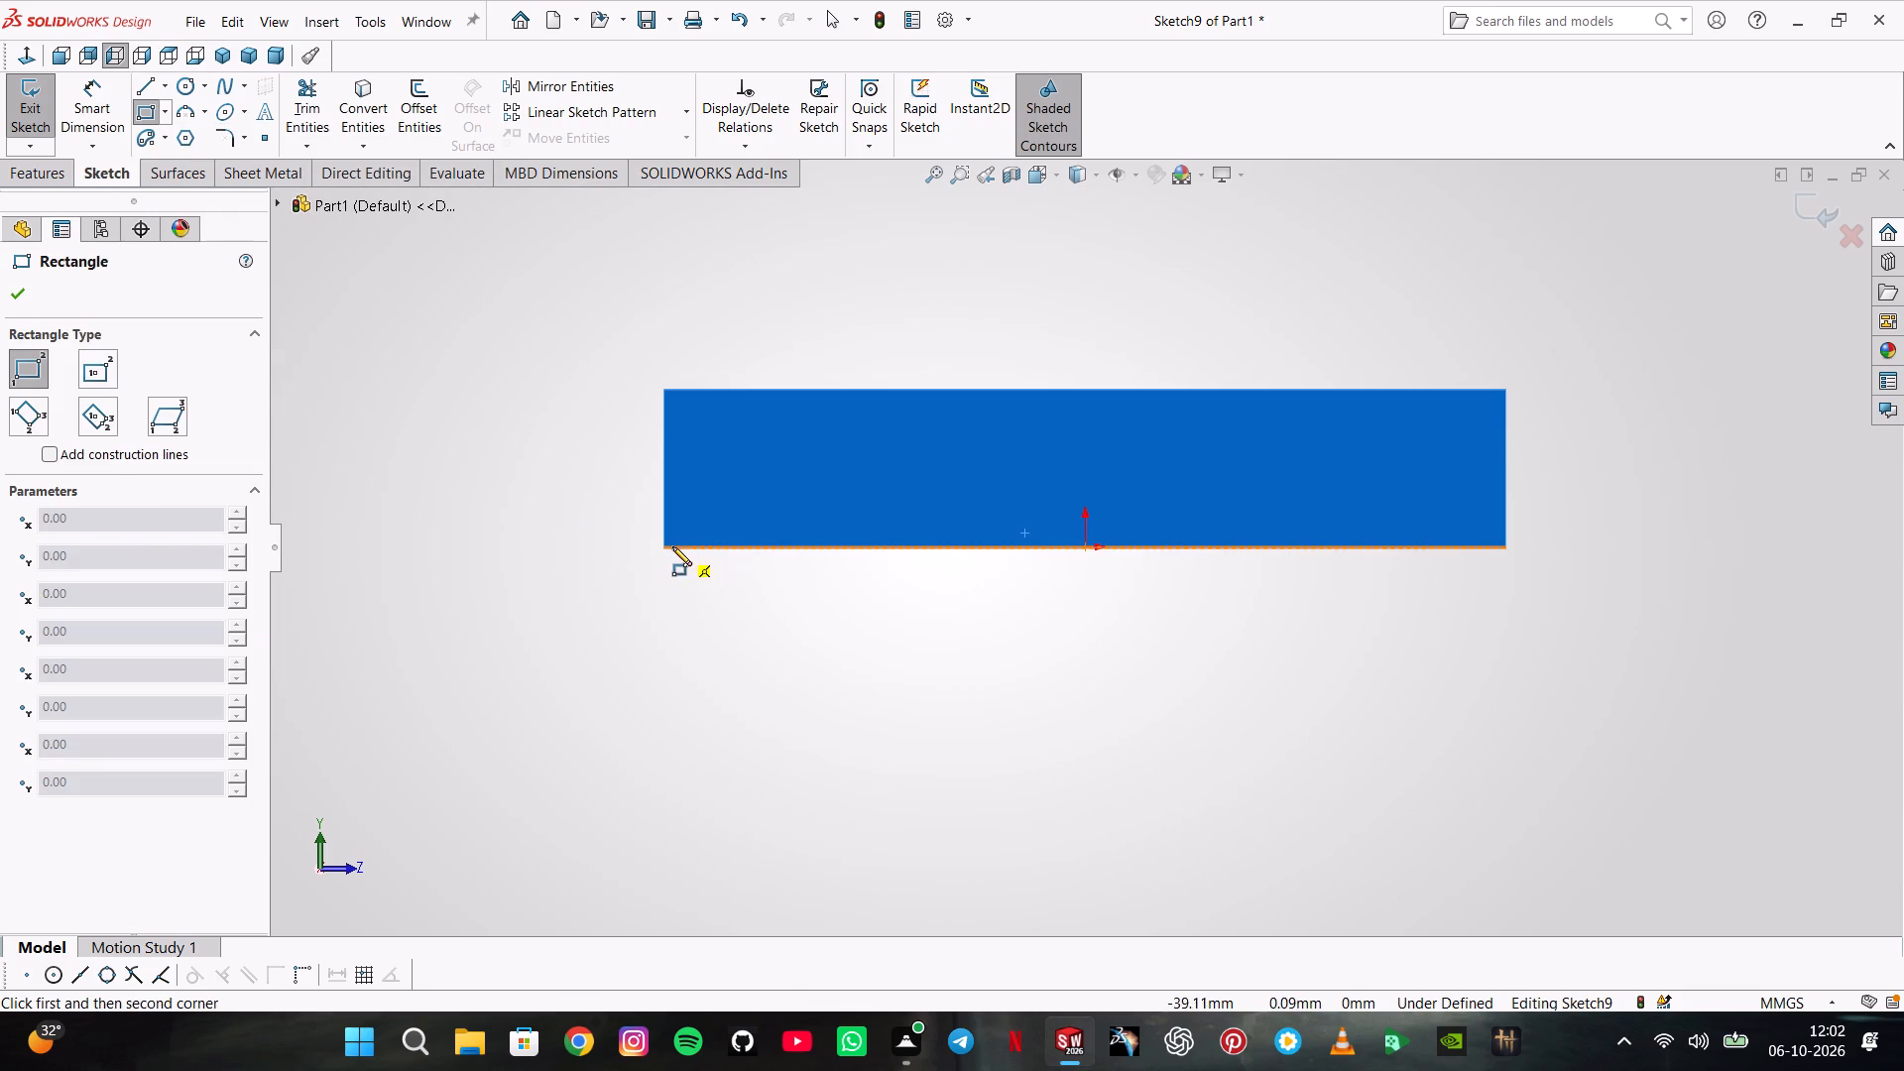
click(663, 548)
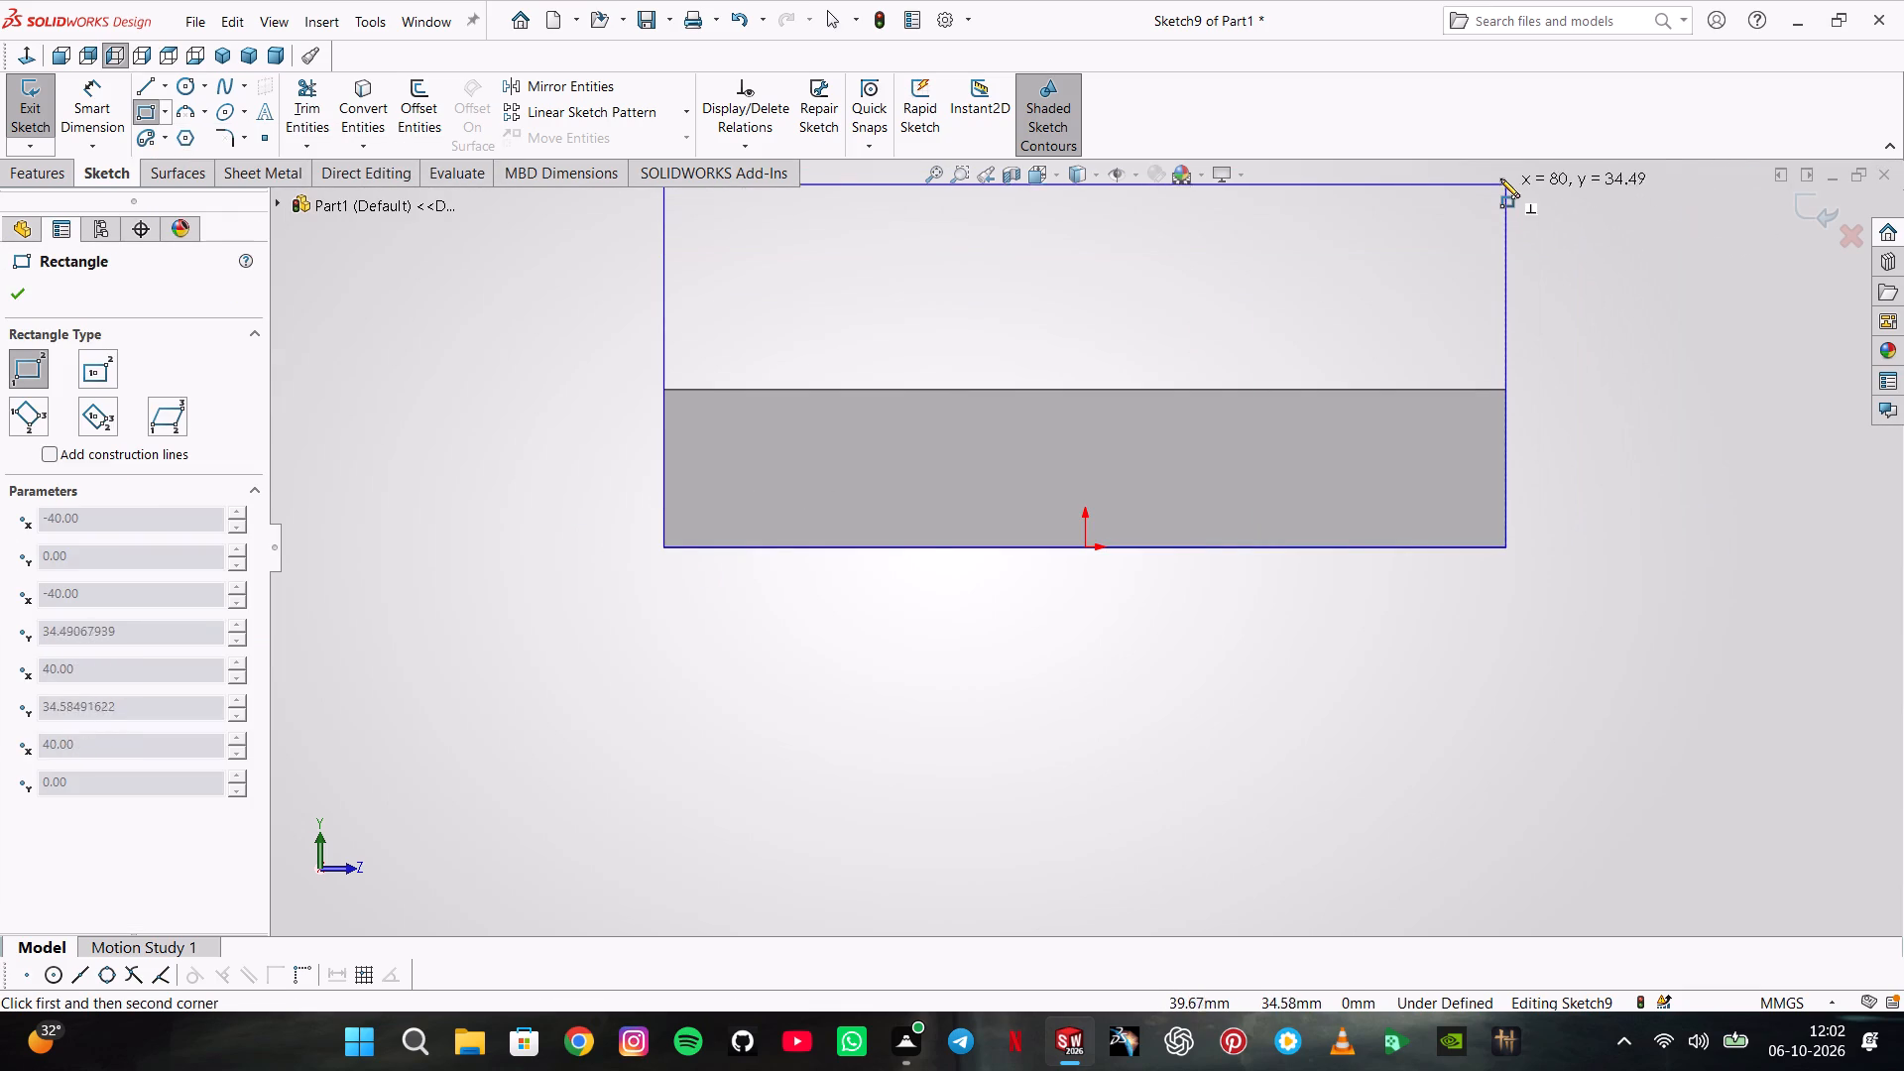
click(1500, 178)
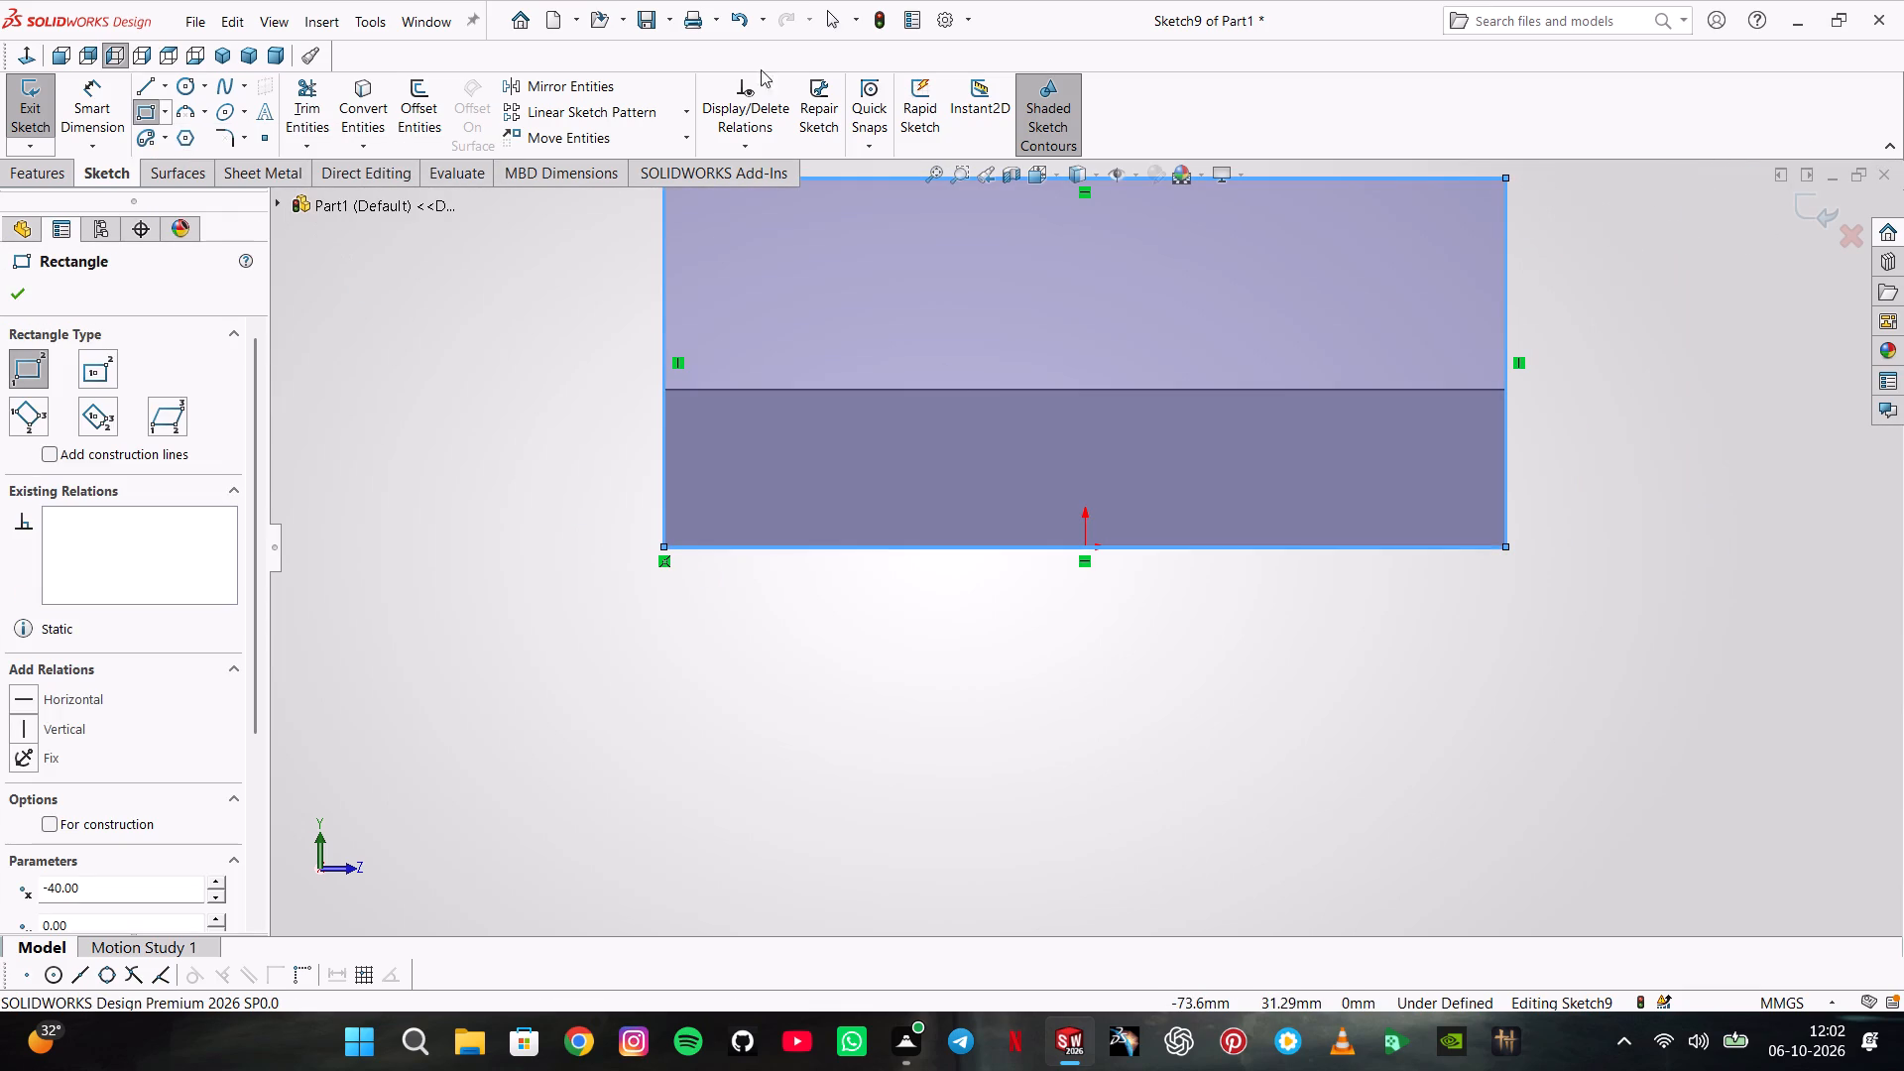
key(Escape)
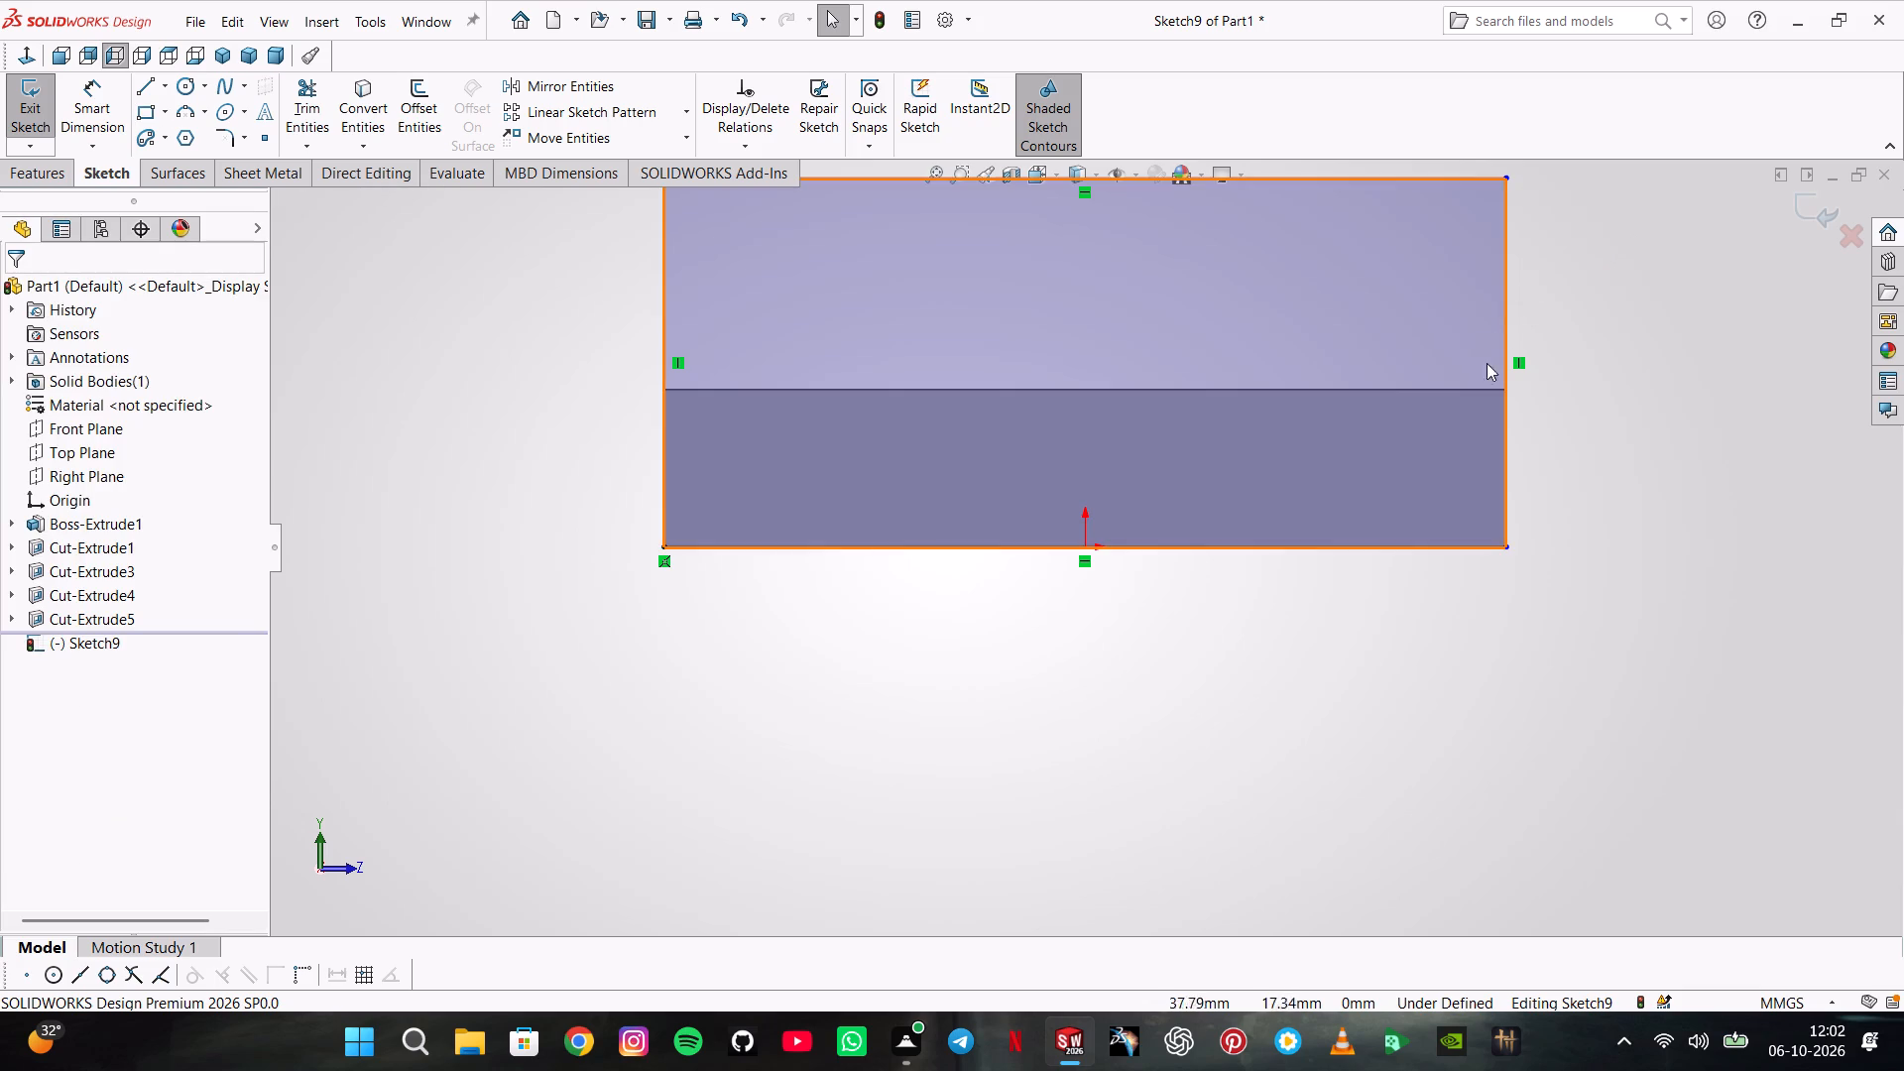
Pull the rectangle's free vertical side outward and make it collinear with the end face's matching vertical edge.
drag(1504, 351, 1552, 353)
key(Escape)
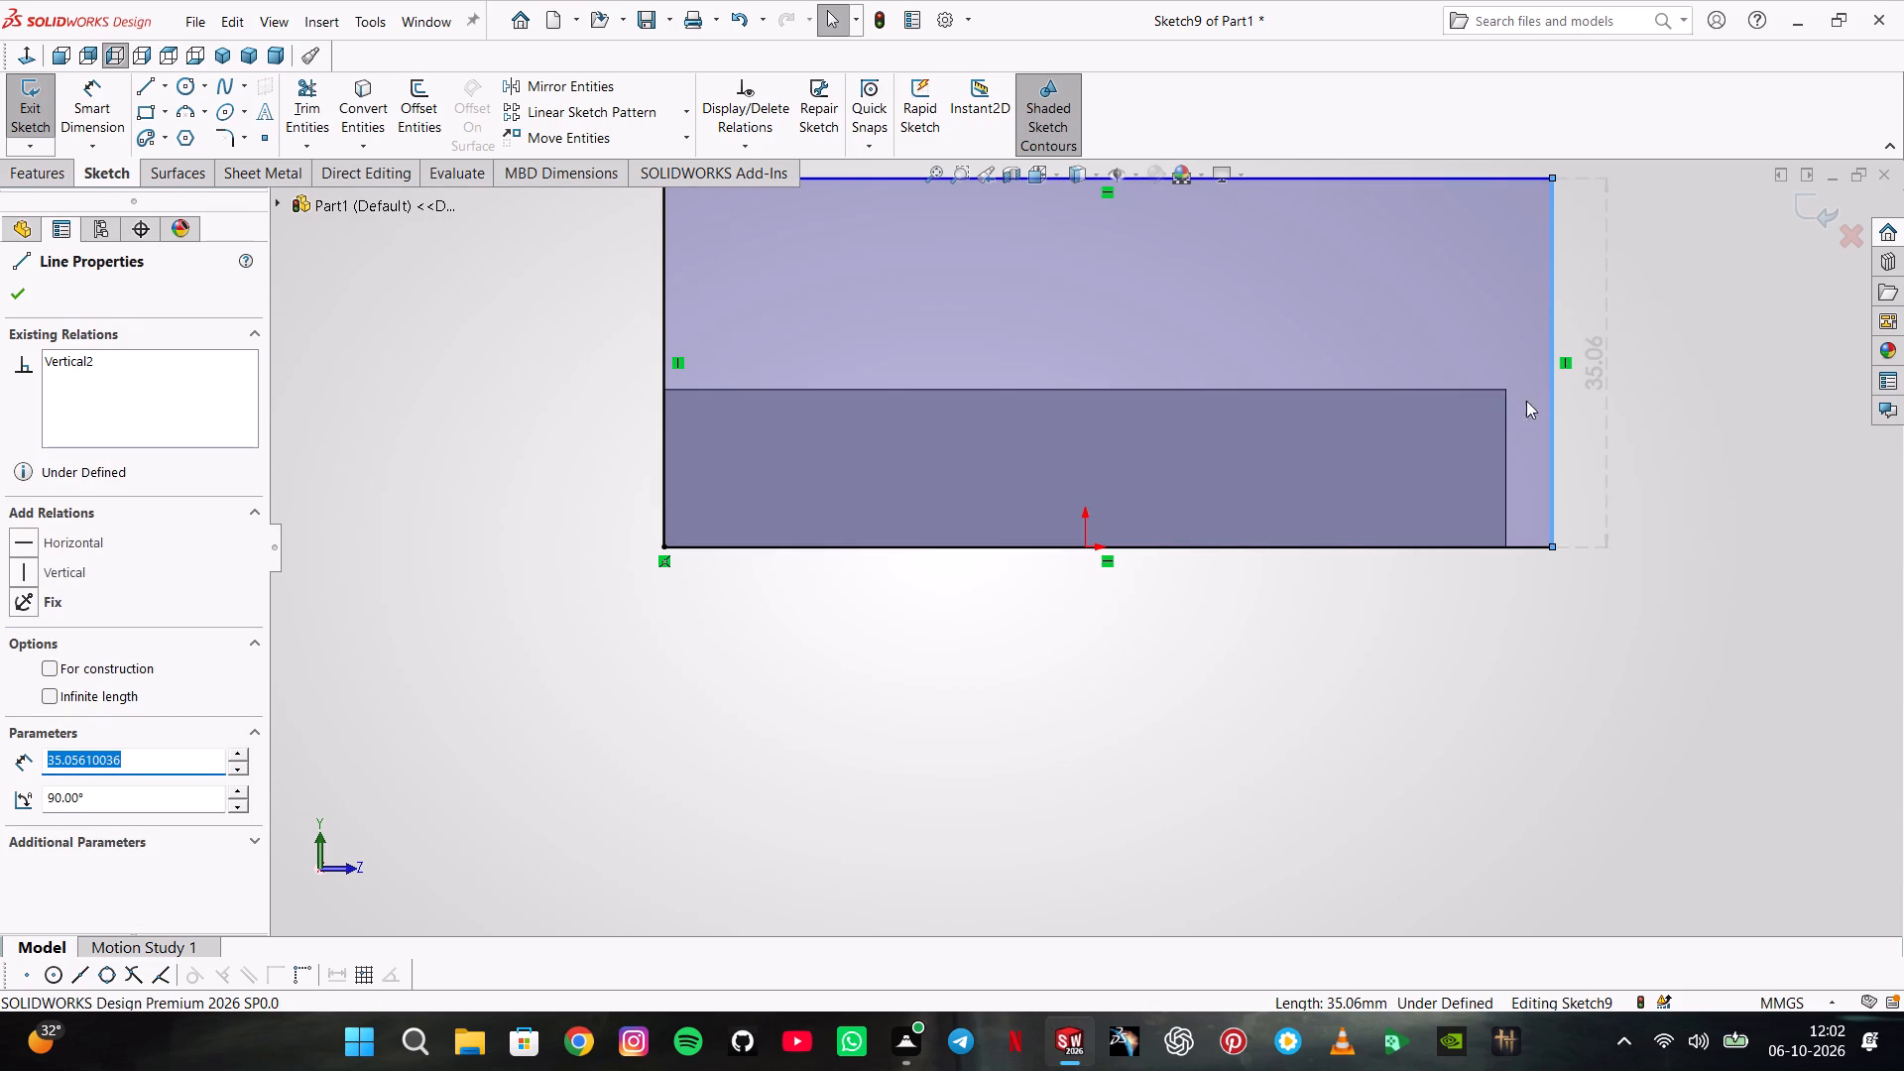
ctrl+click(1506, 412)
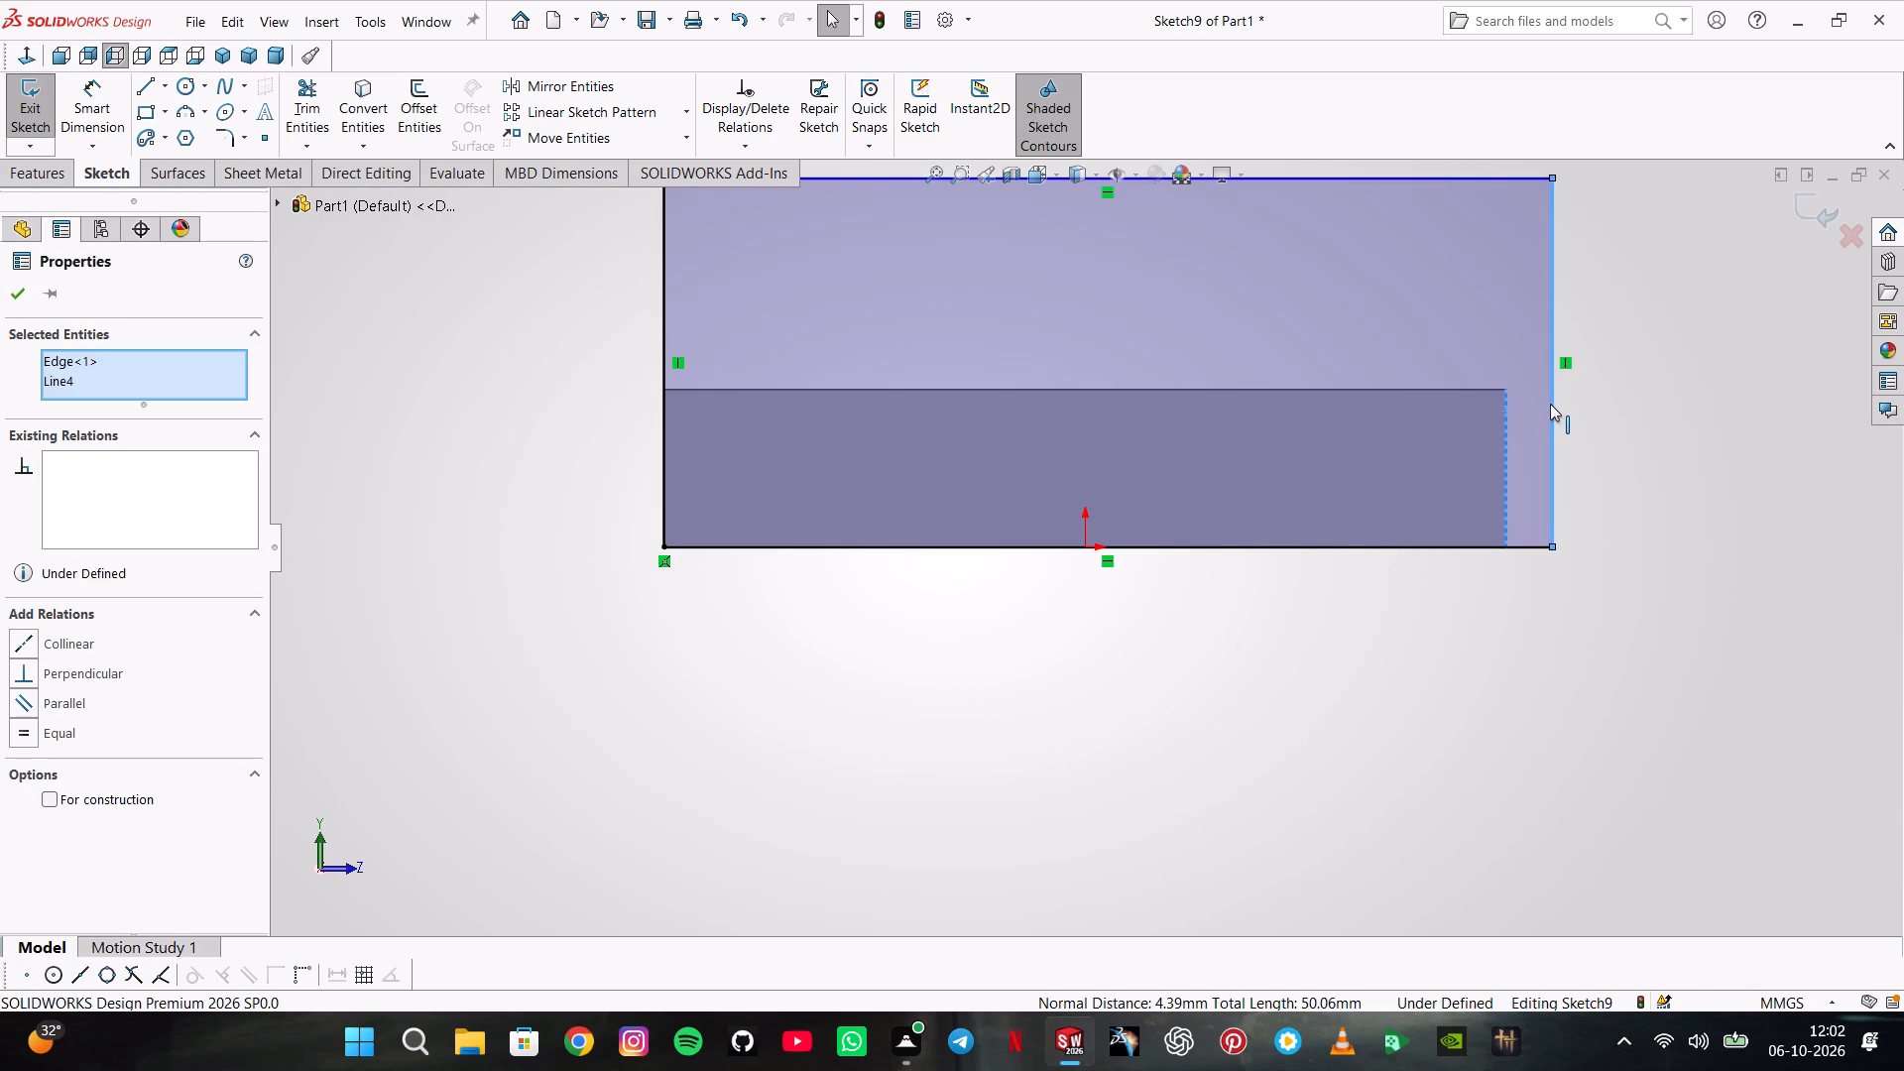
key(Escape)
key(Escape)
key(Escape)
click(1557, 394)
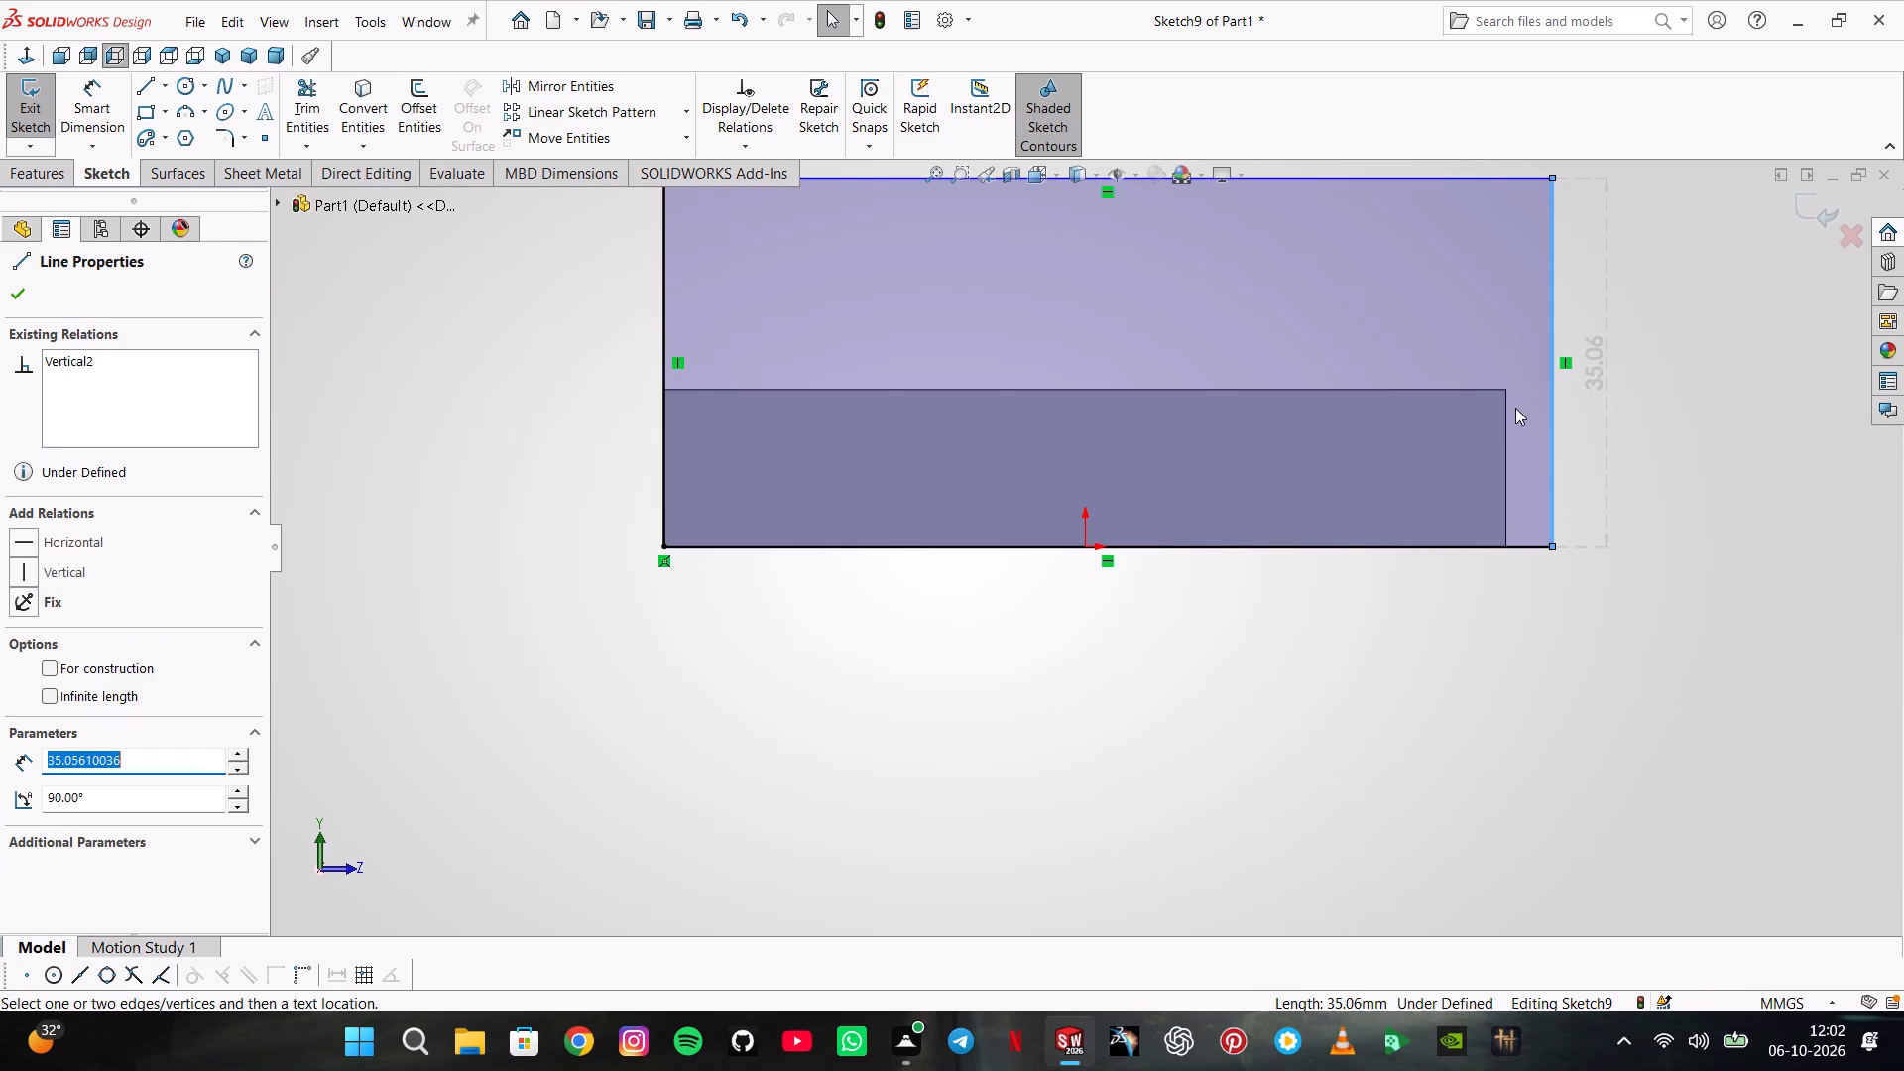
ctrl+click(1507, 415)
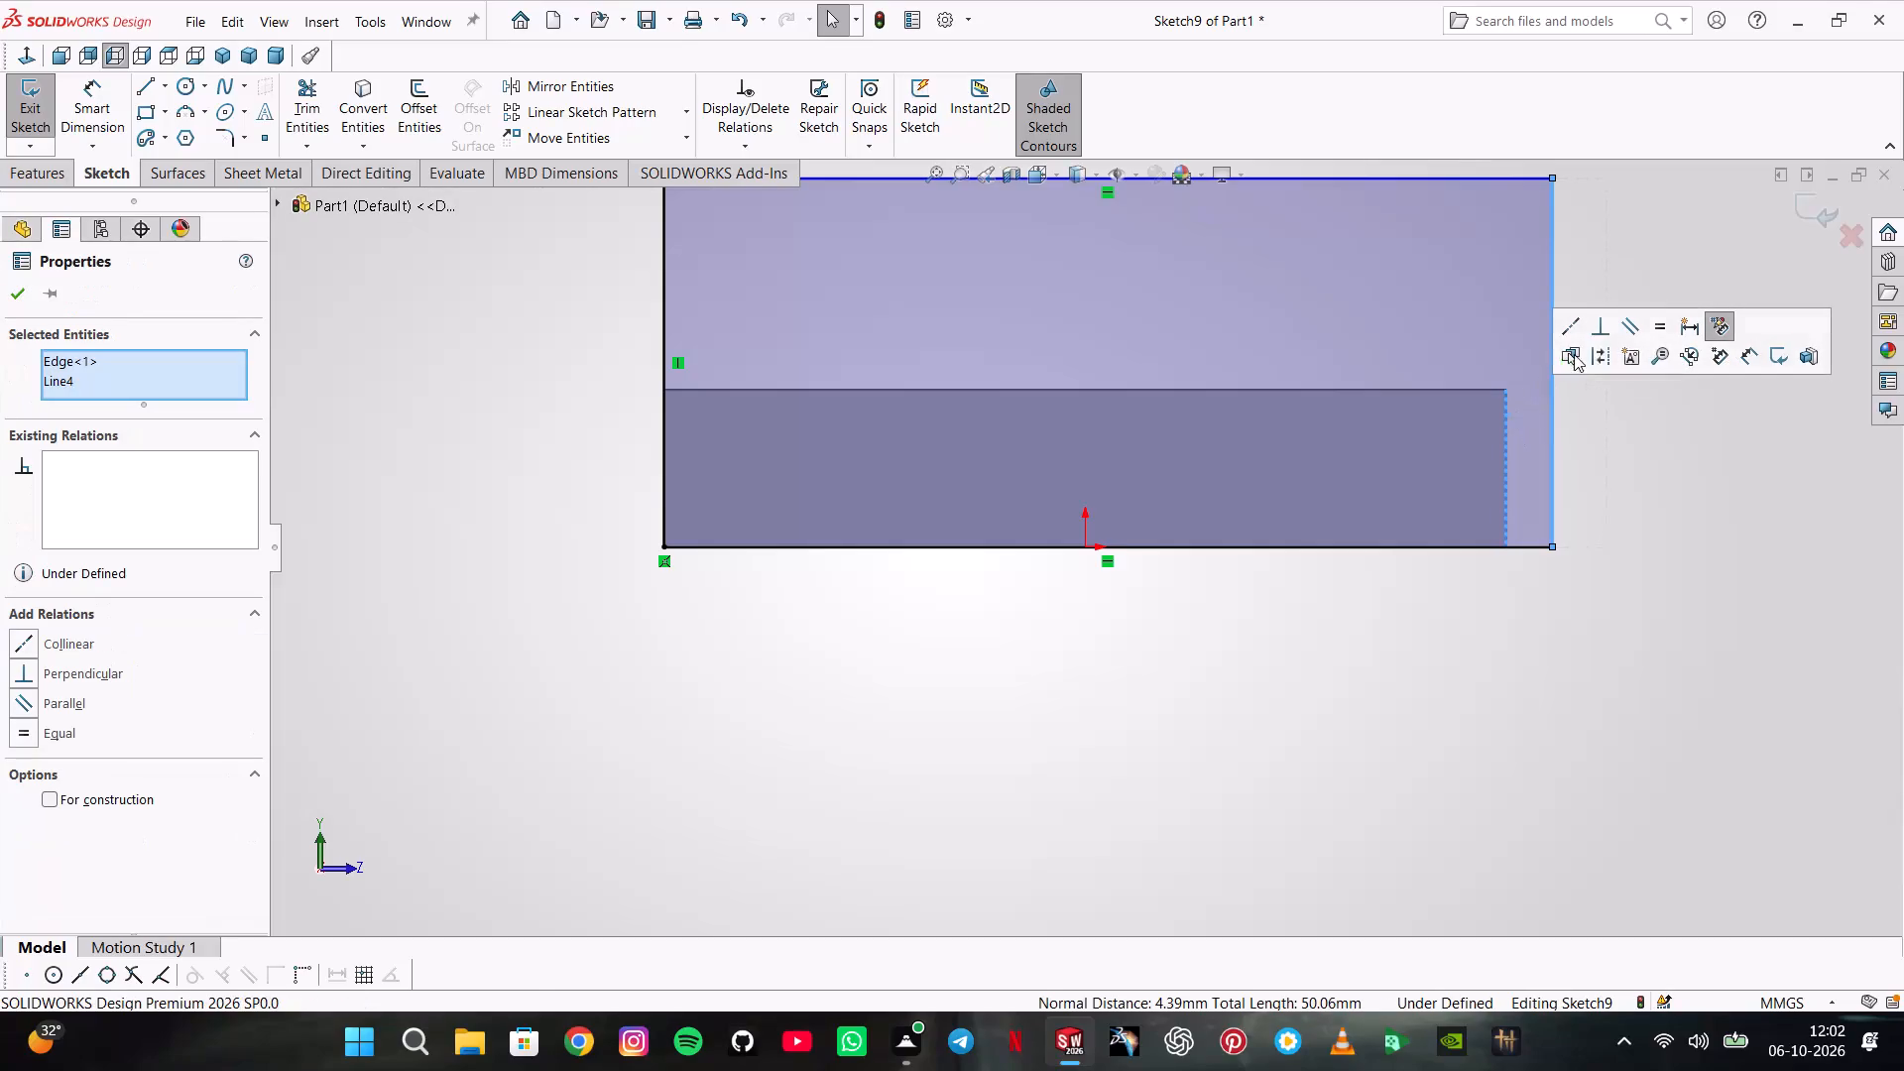
click(1580, 330)
click(513, 287)
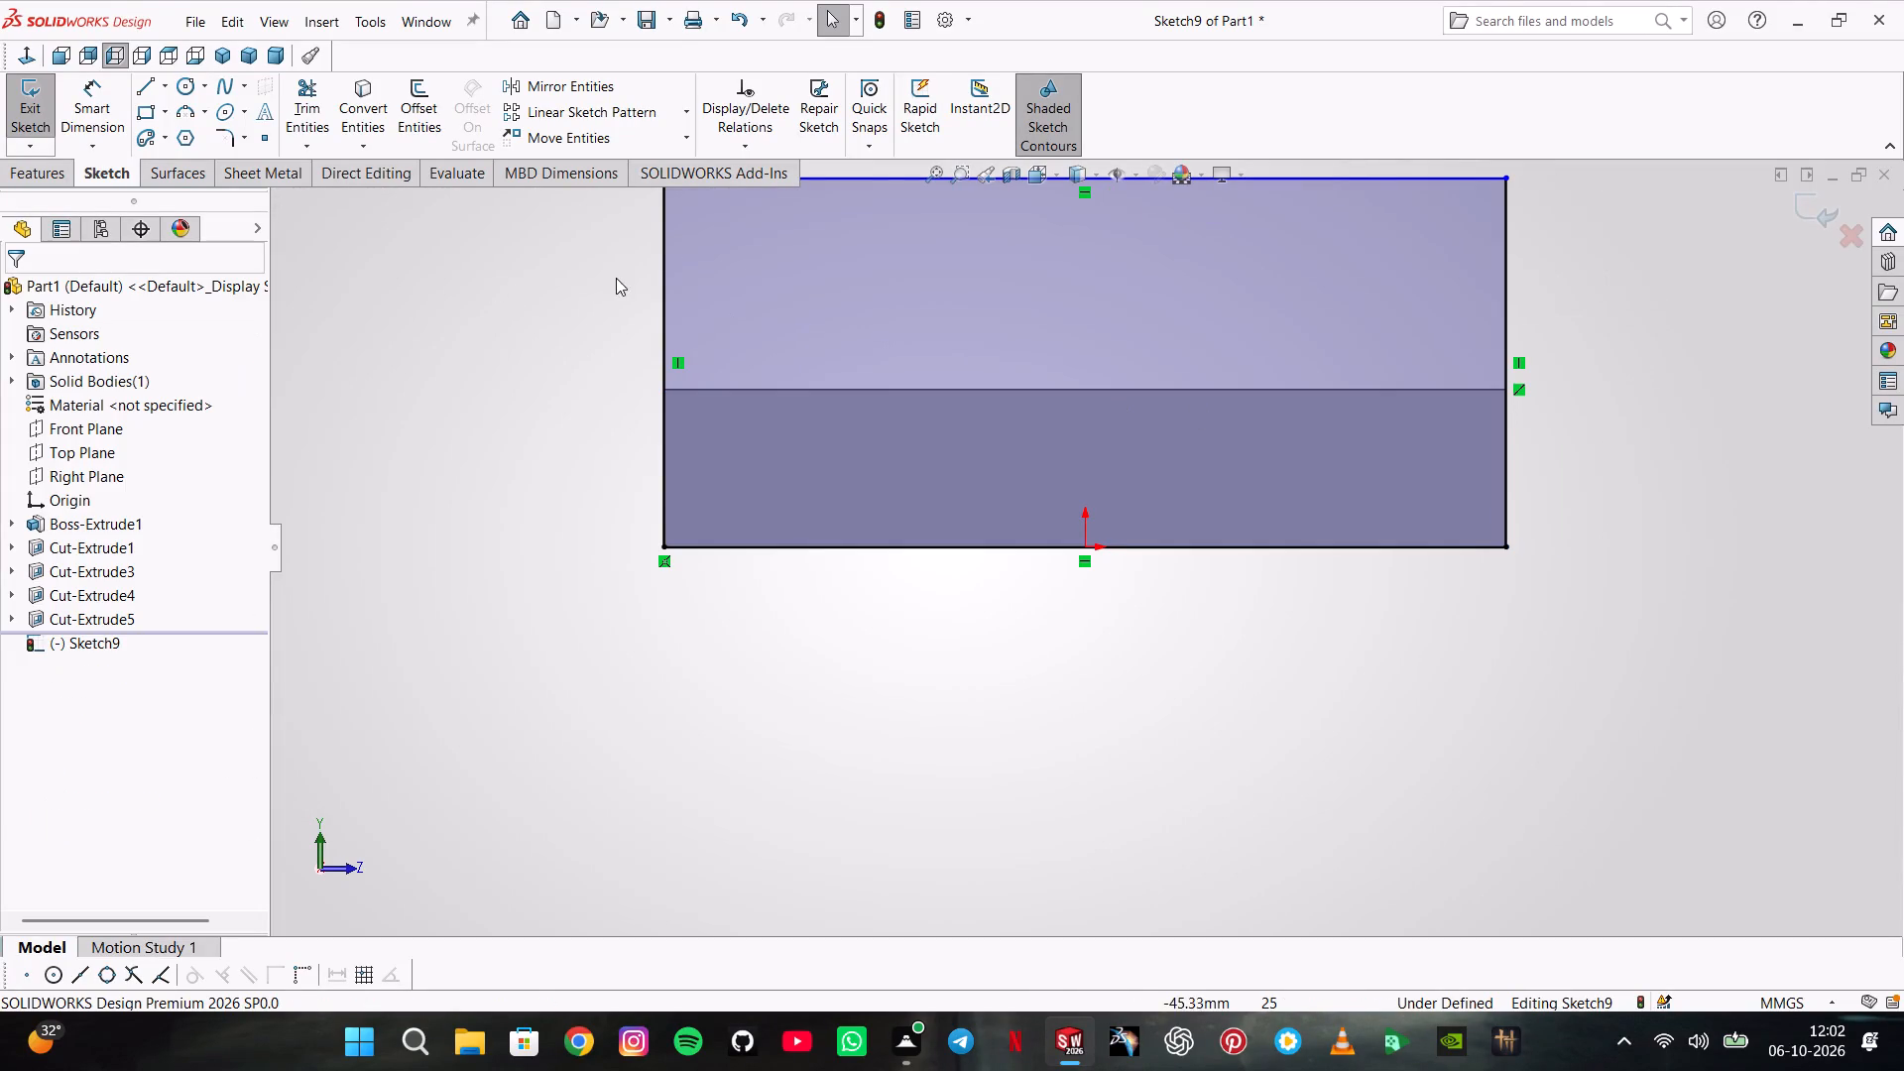
Dimension the height between the rectangle's top and bottom lines as 75 mm.
click(101, 129)
scroll(961, 198, up, 1)
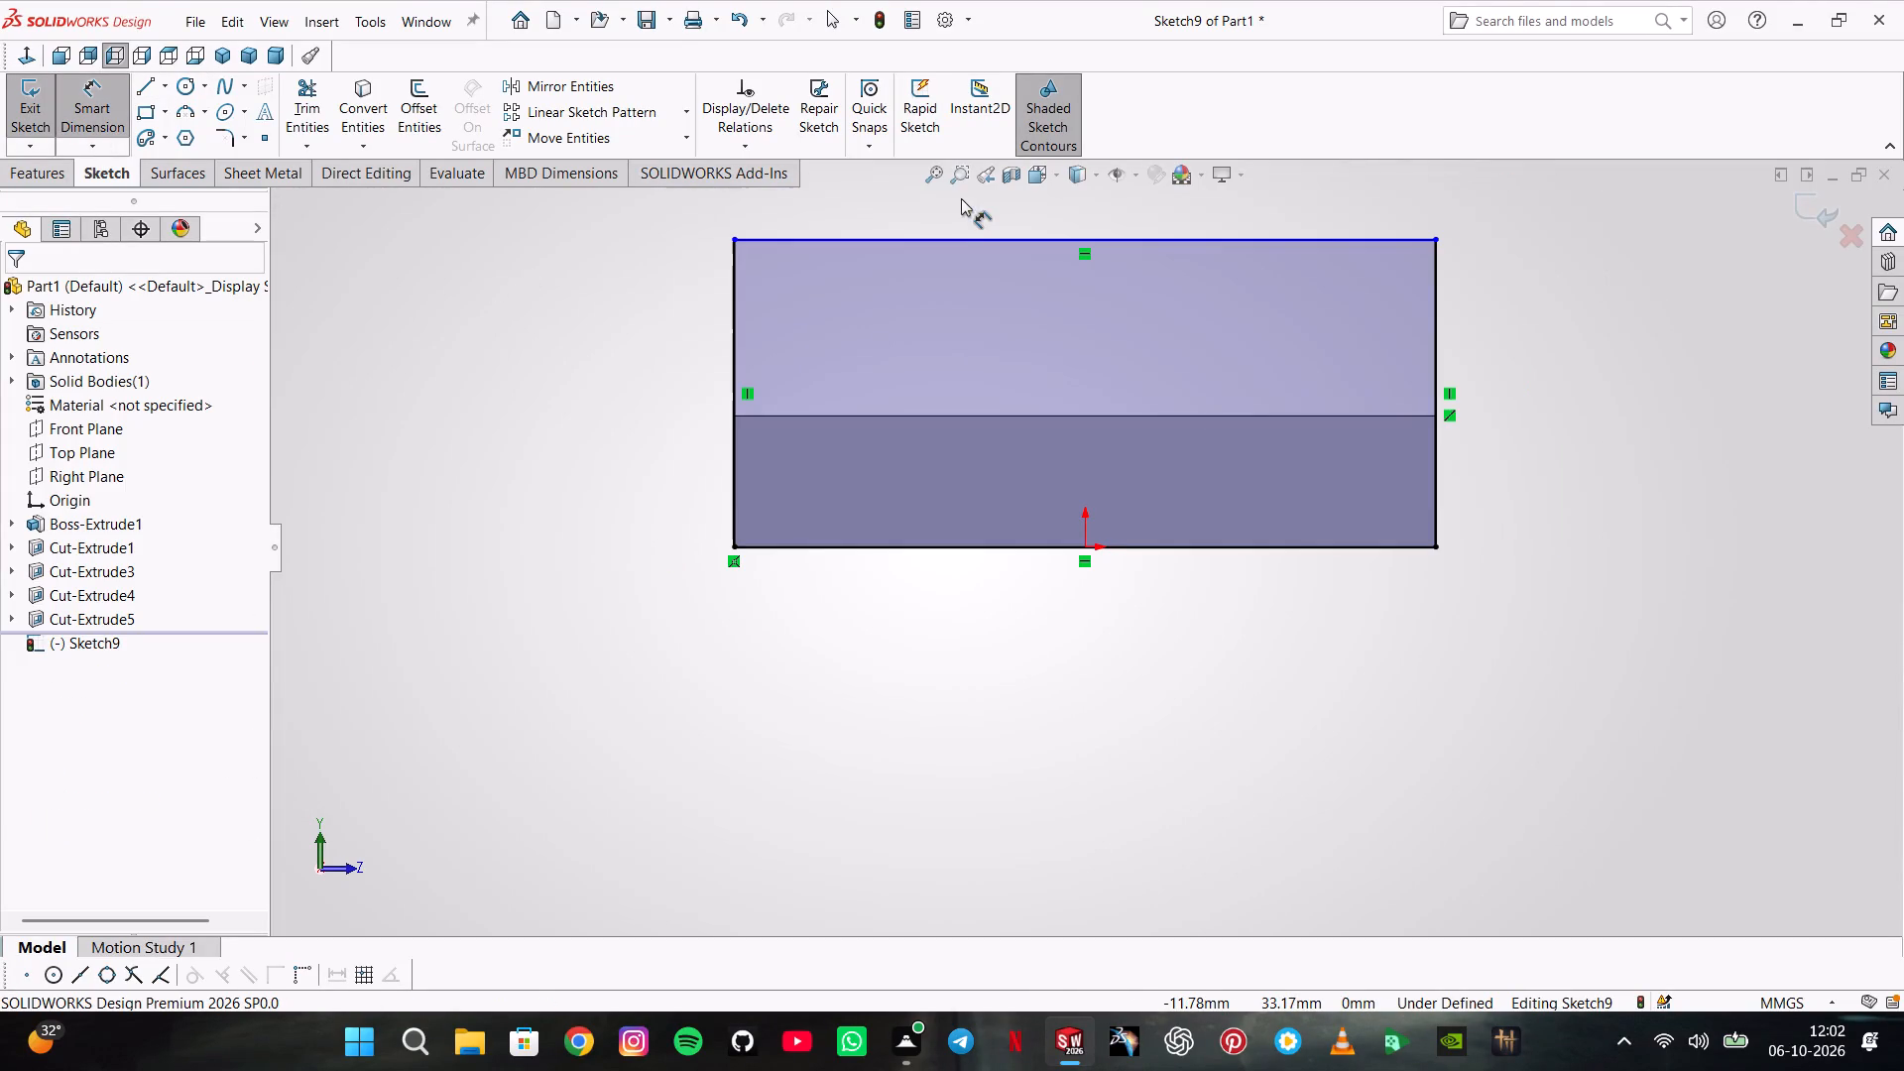
click(947, 237)
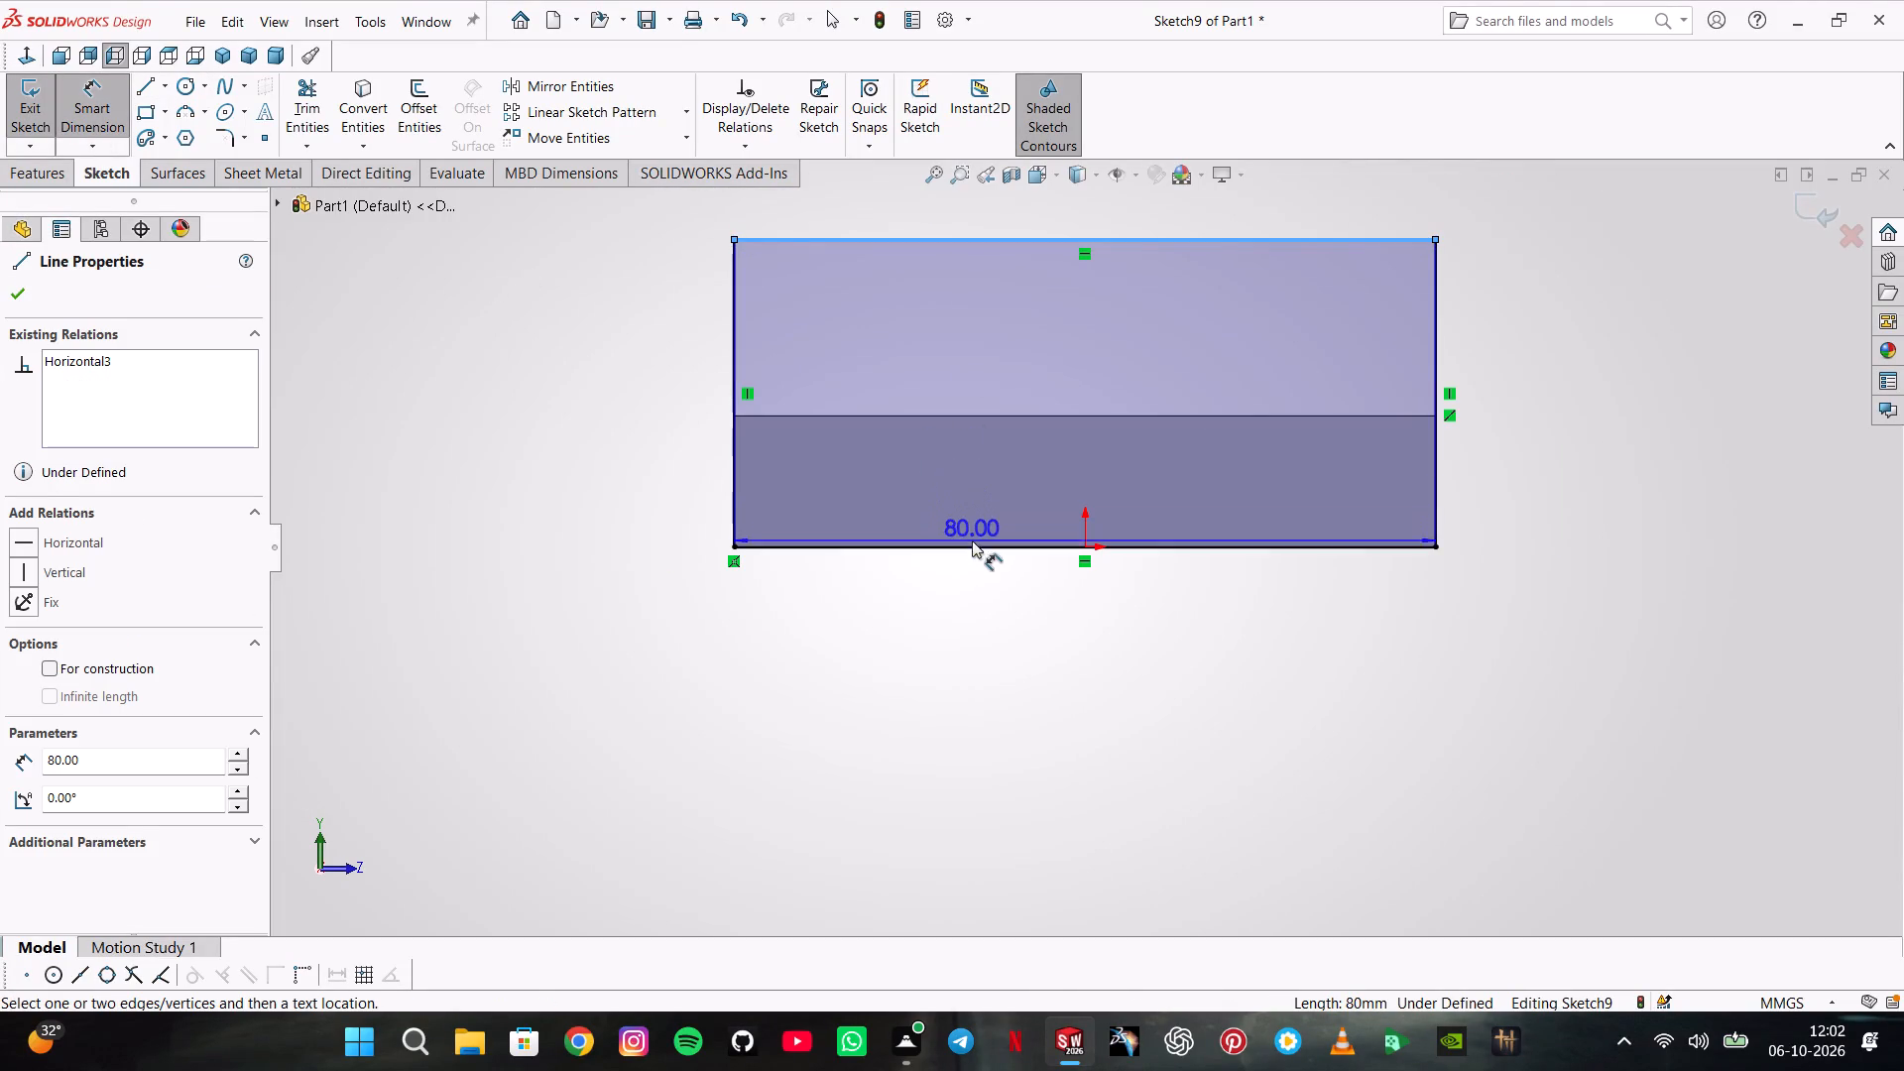
click(983, 547)
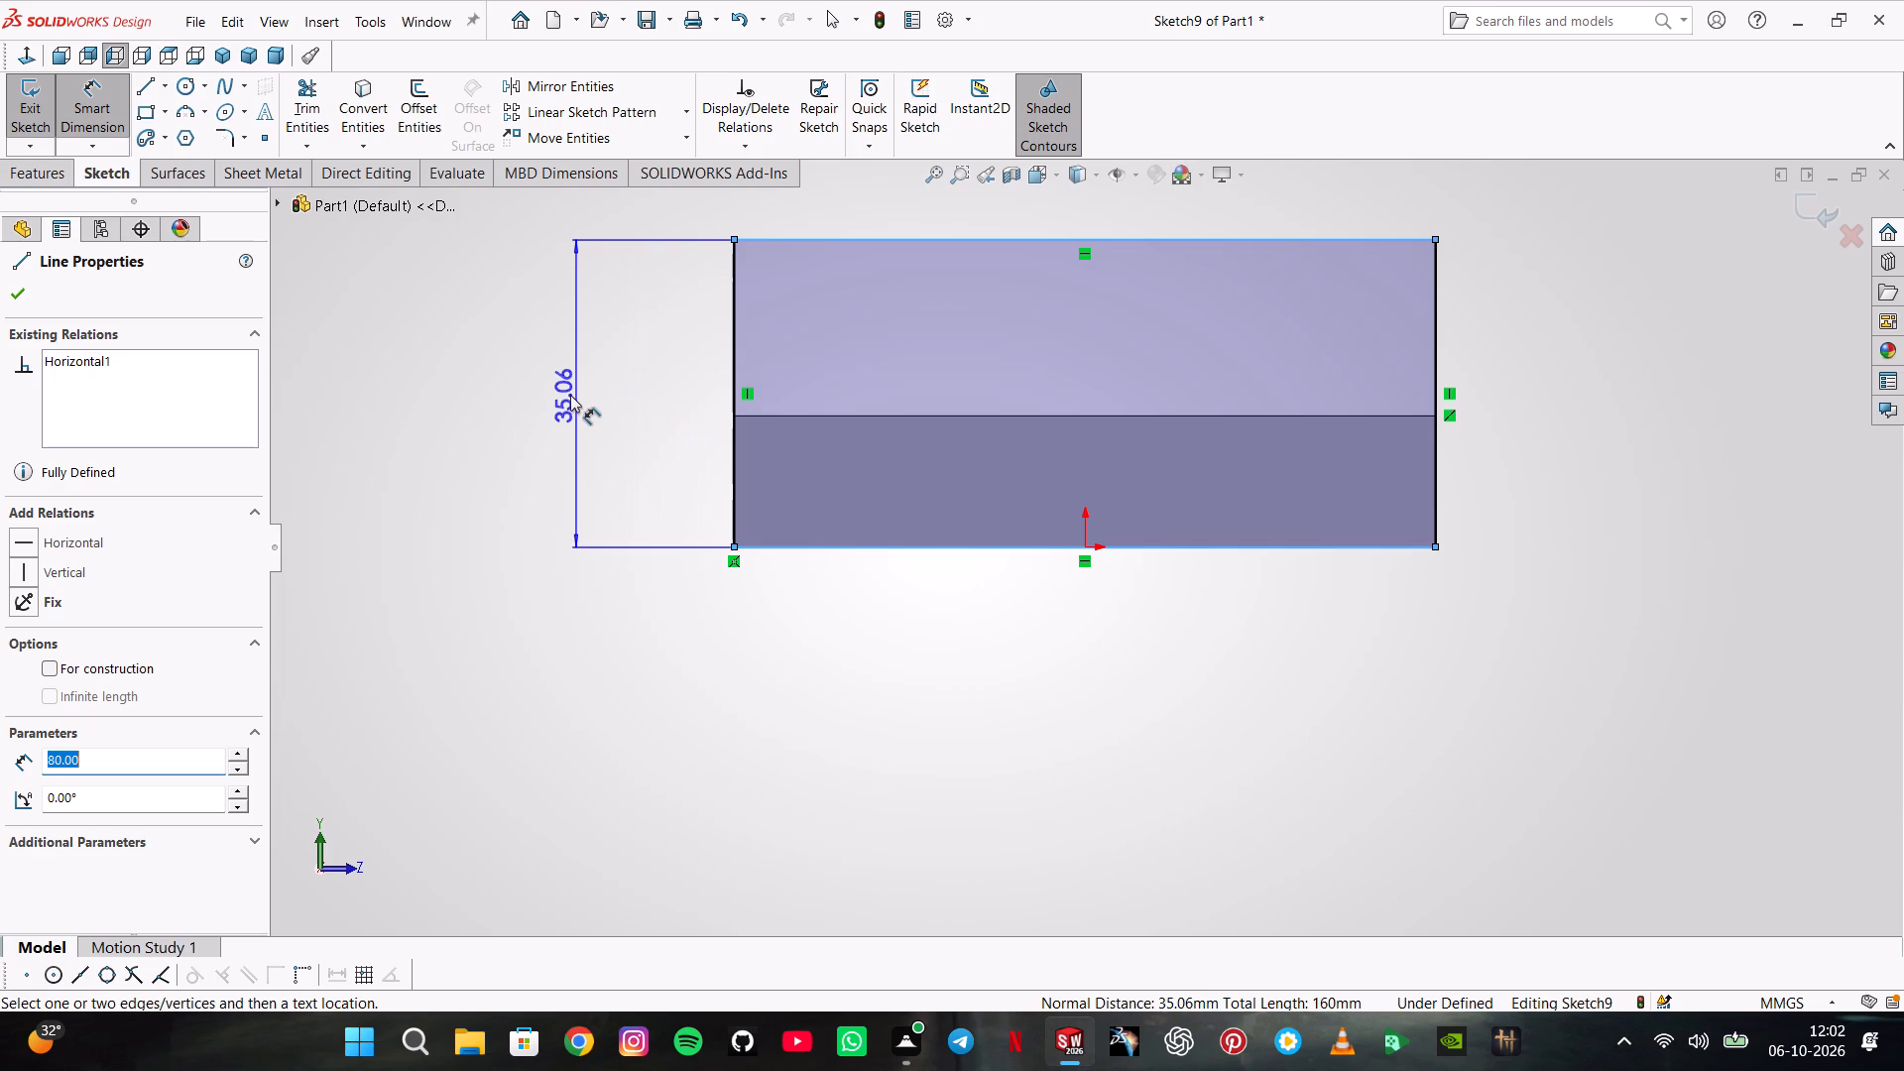
click(570, 395)
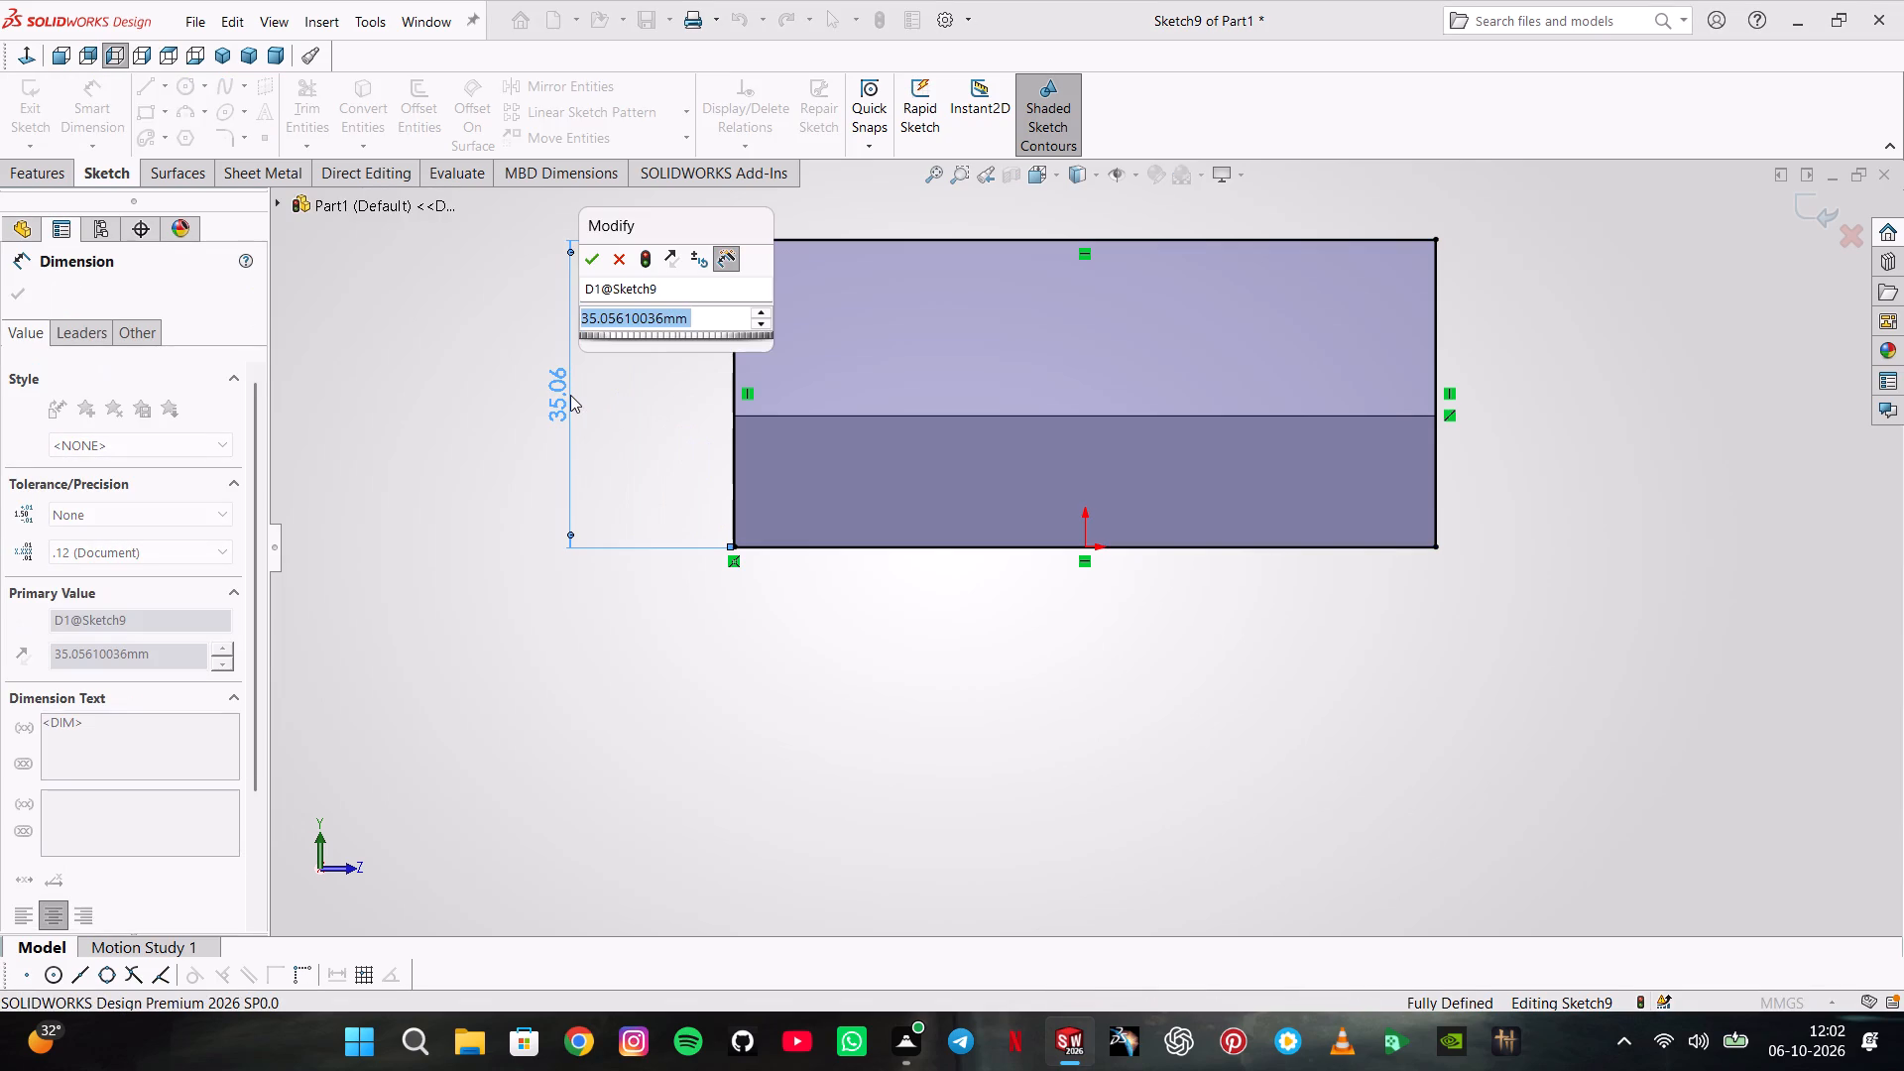
text(75)
key(Return)
Add a driven width dimension between the rectangle's two vertical sides, placed below the profile.
scroll(569, 386, up, 3)
scroll(888, 311, up, 1)
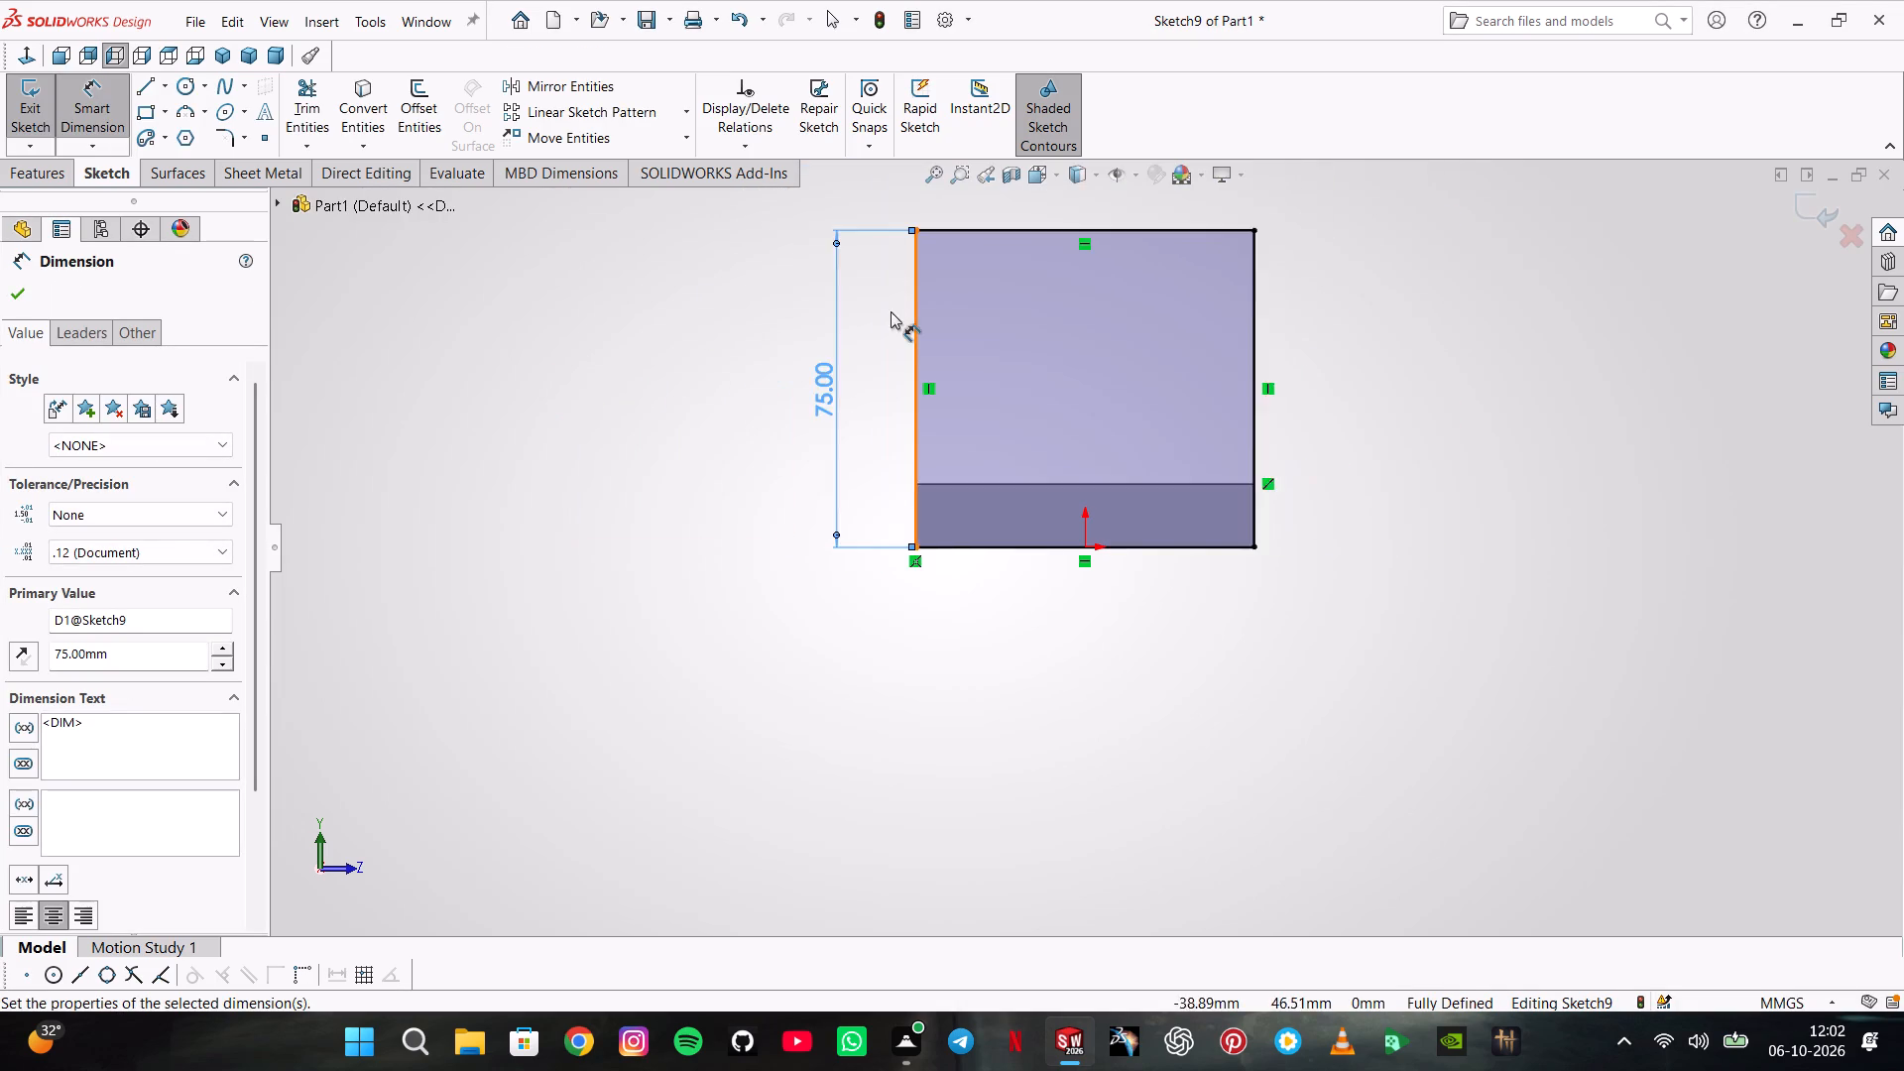
scroll(891, 311, up, 1)
scroll(891, 310, down, 1)
click(965, 346)
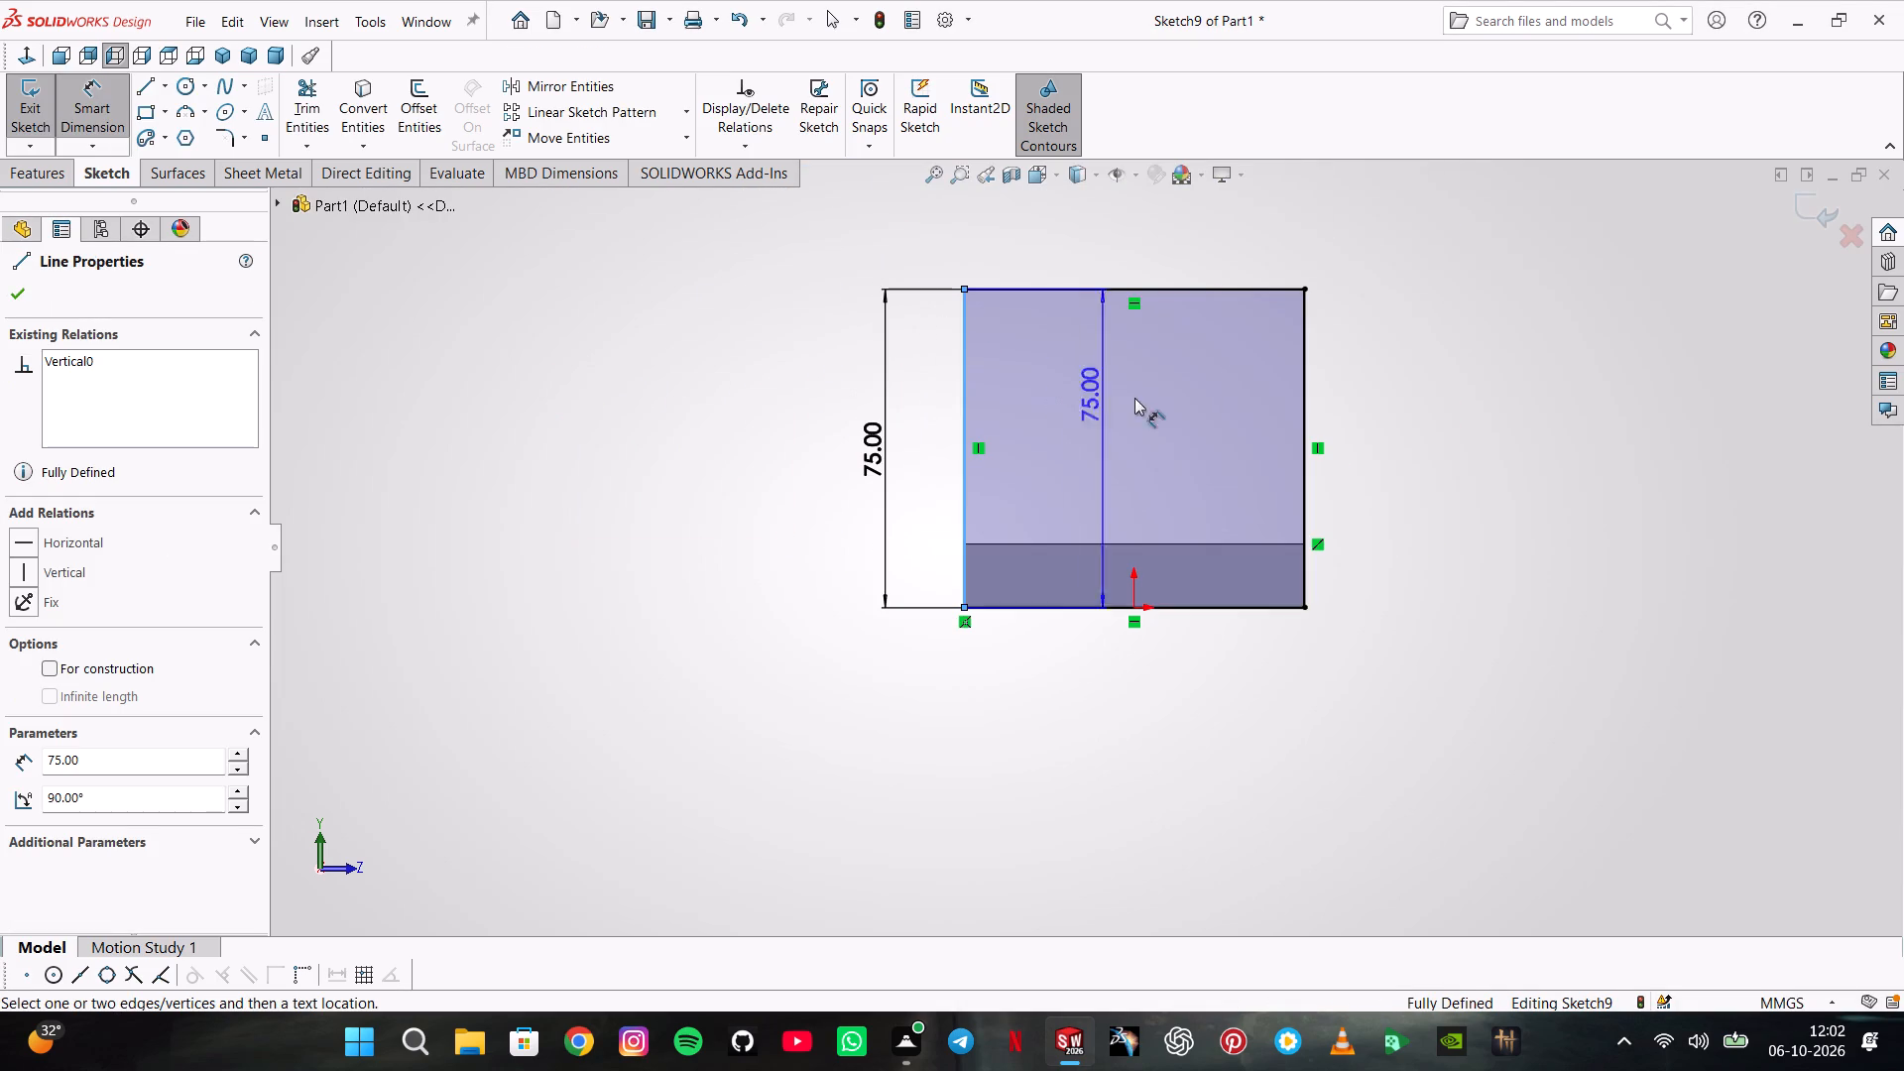
click(1305, 384)
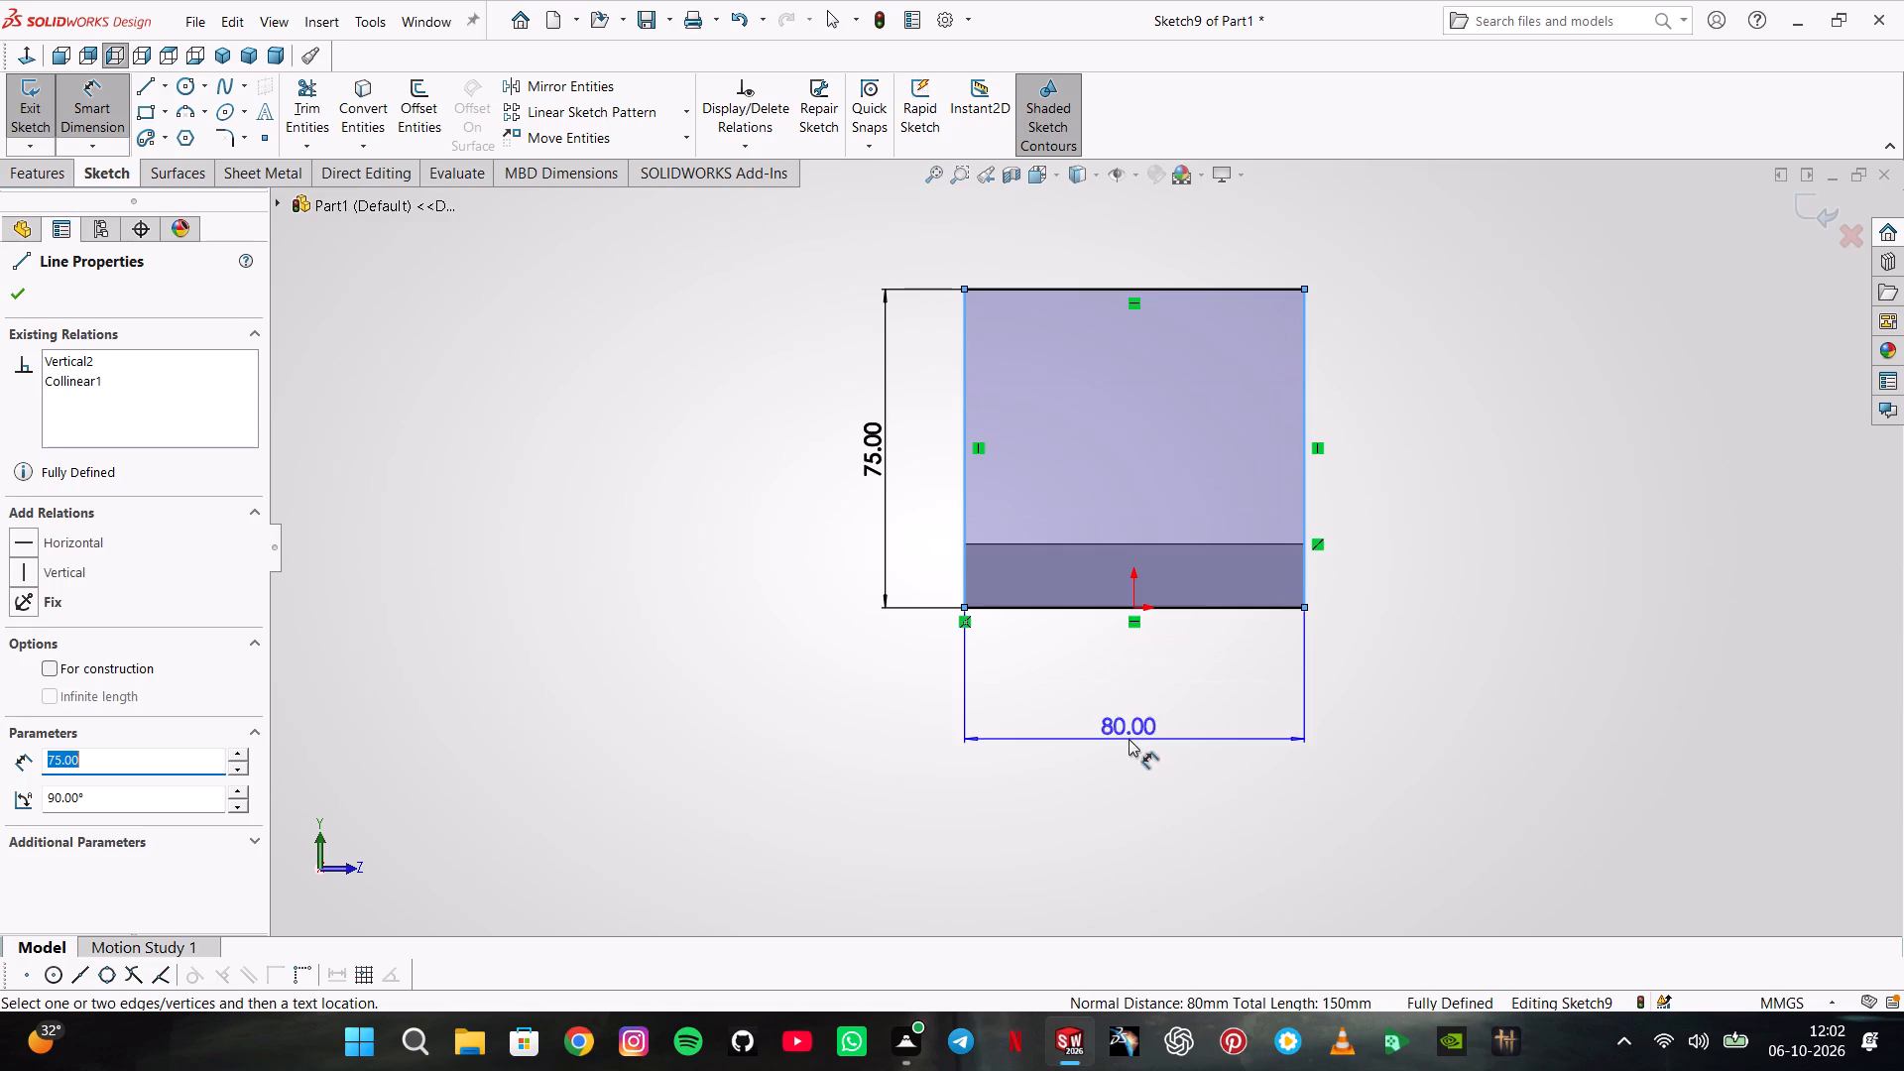
click(1129, 739)
click(1066, 510)
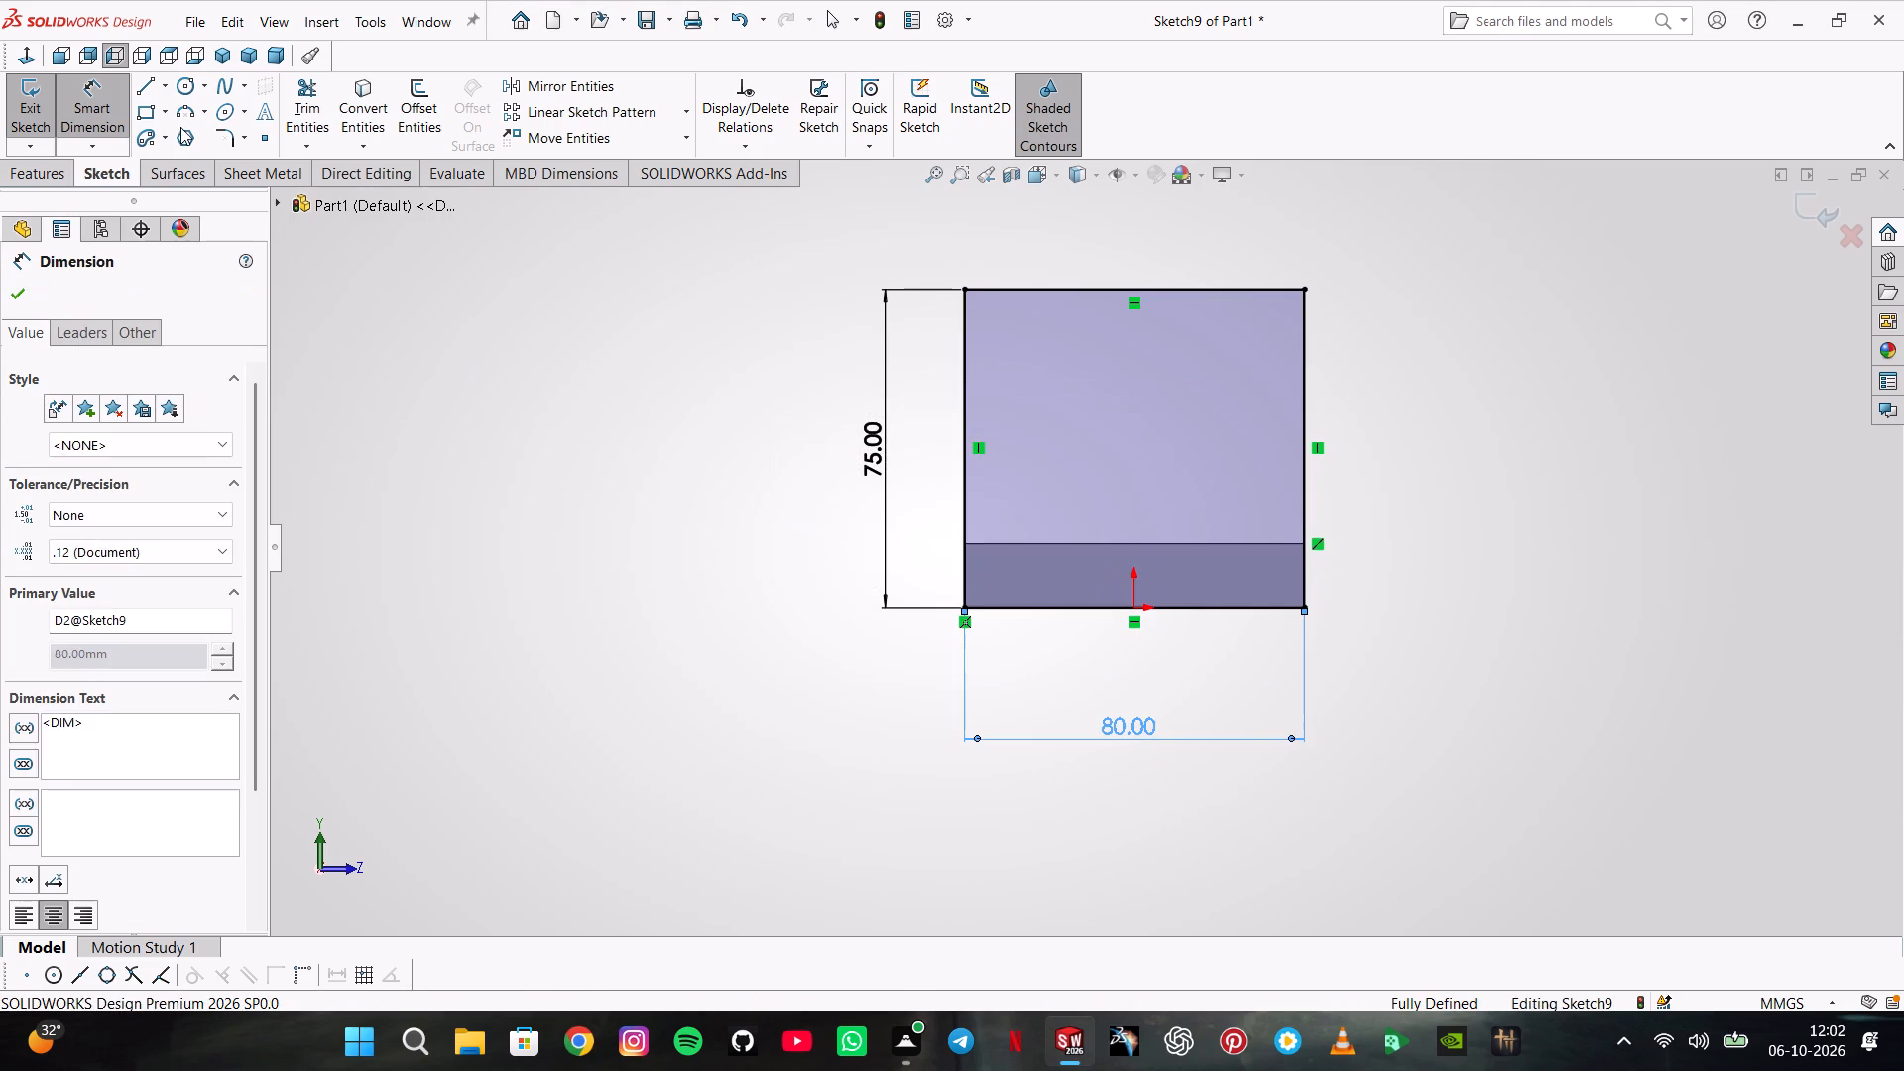
Apply 20 mm sketch fillets to the rectangle's two upper corners.
click(225, 130)
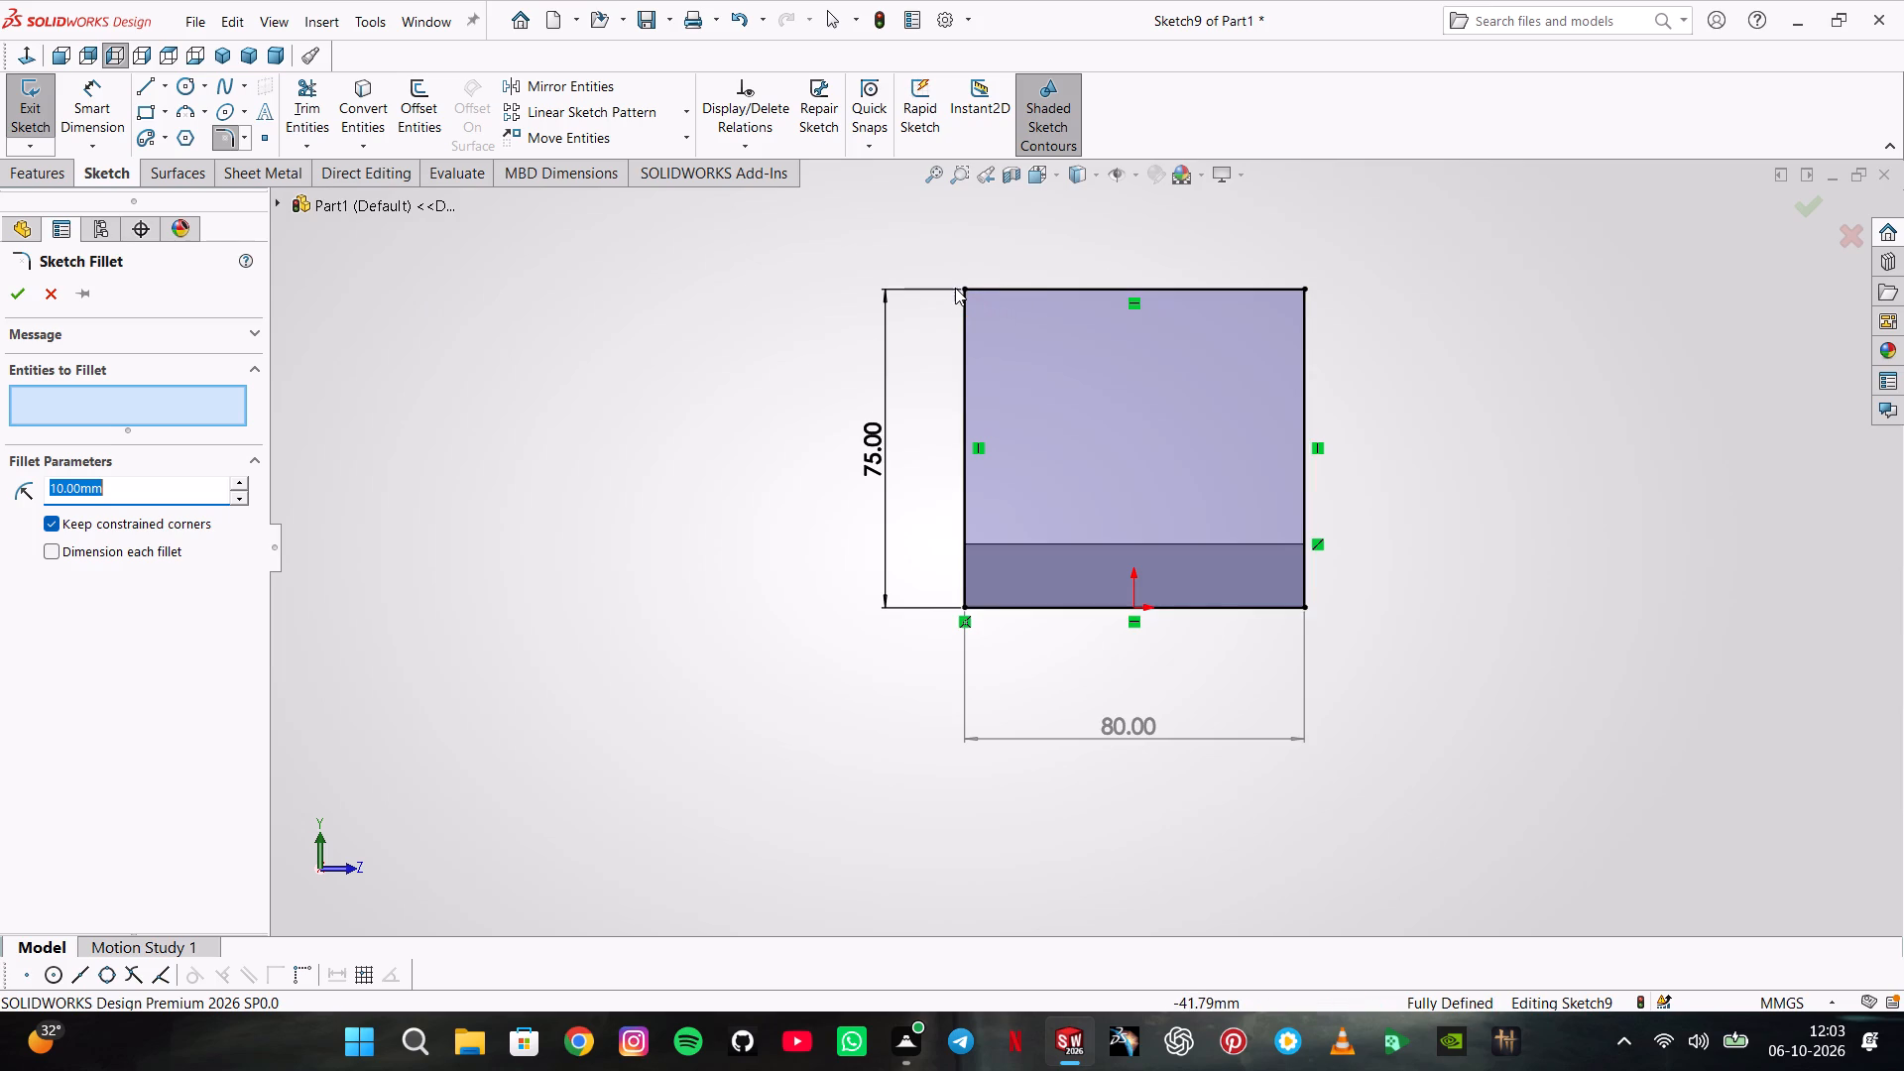
text(20)
key(Return)
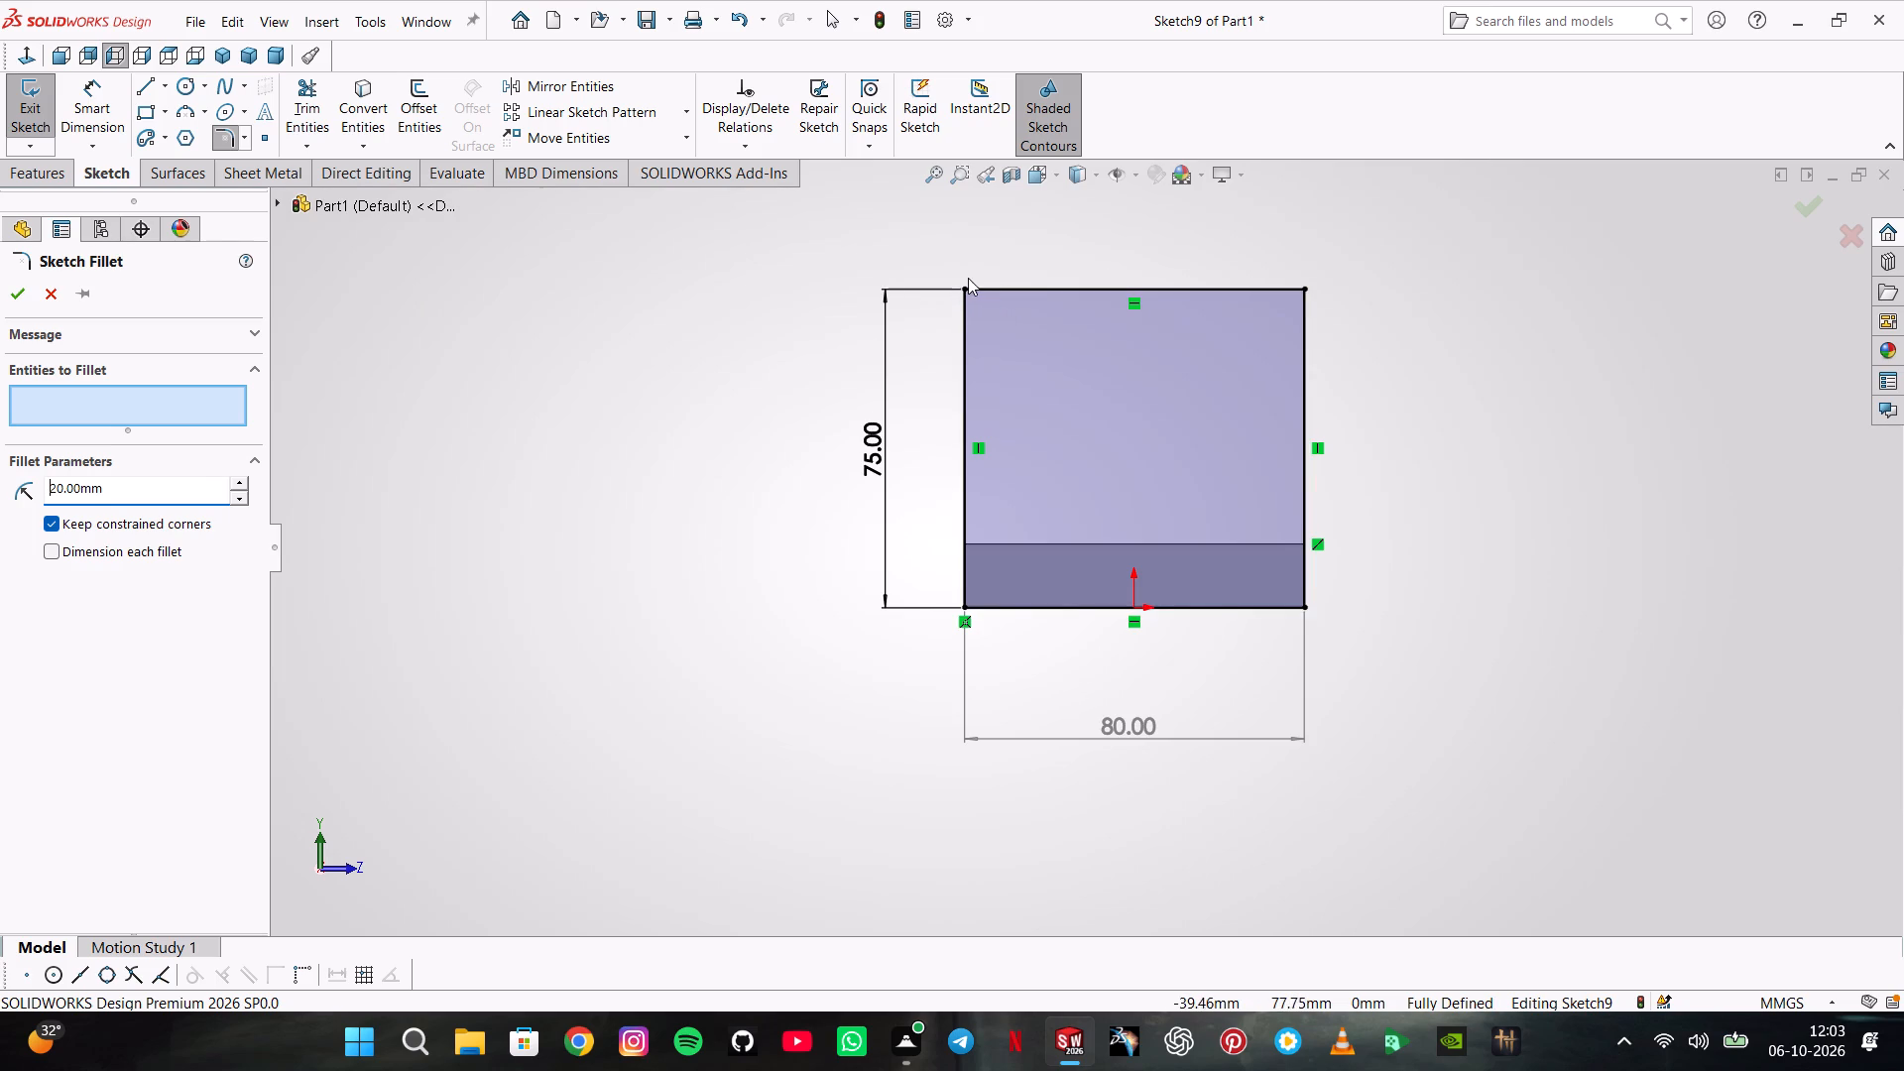
click(964, 291)
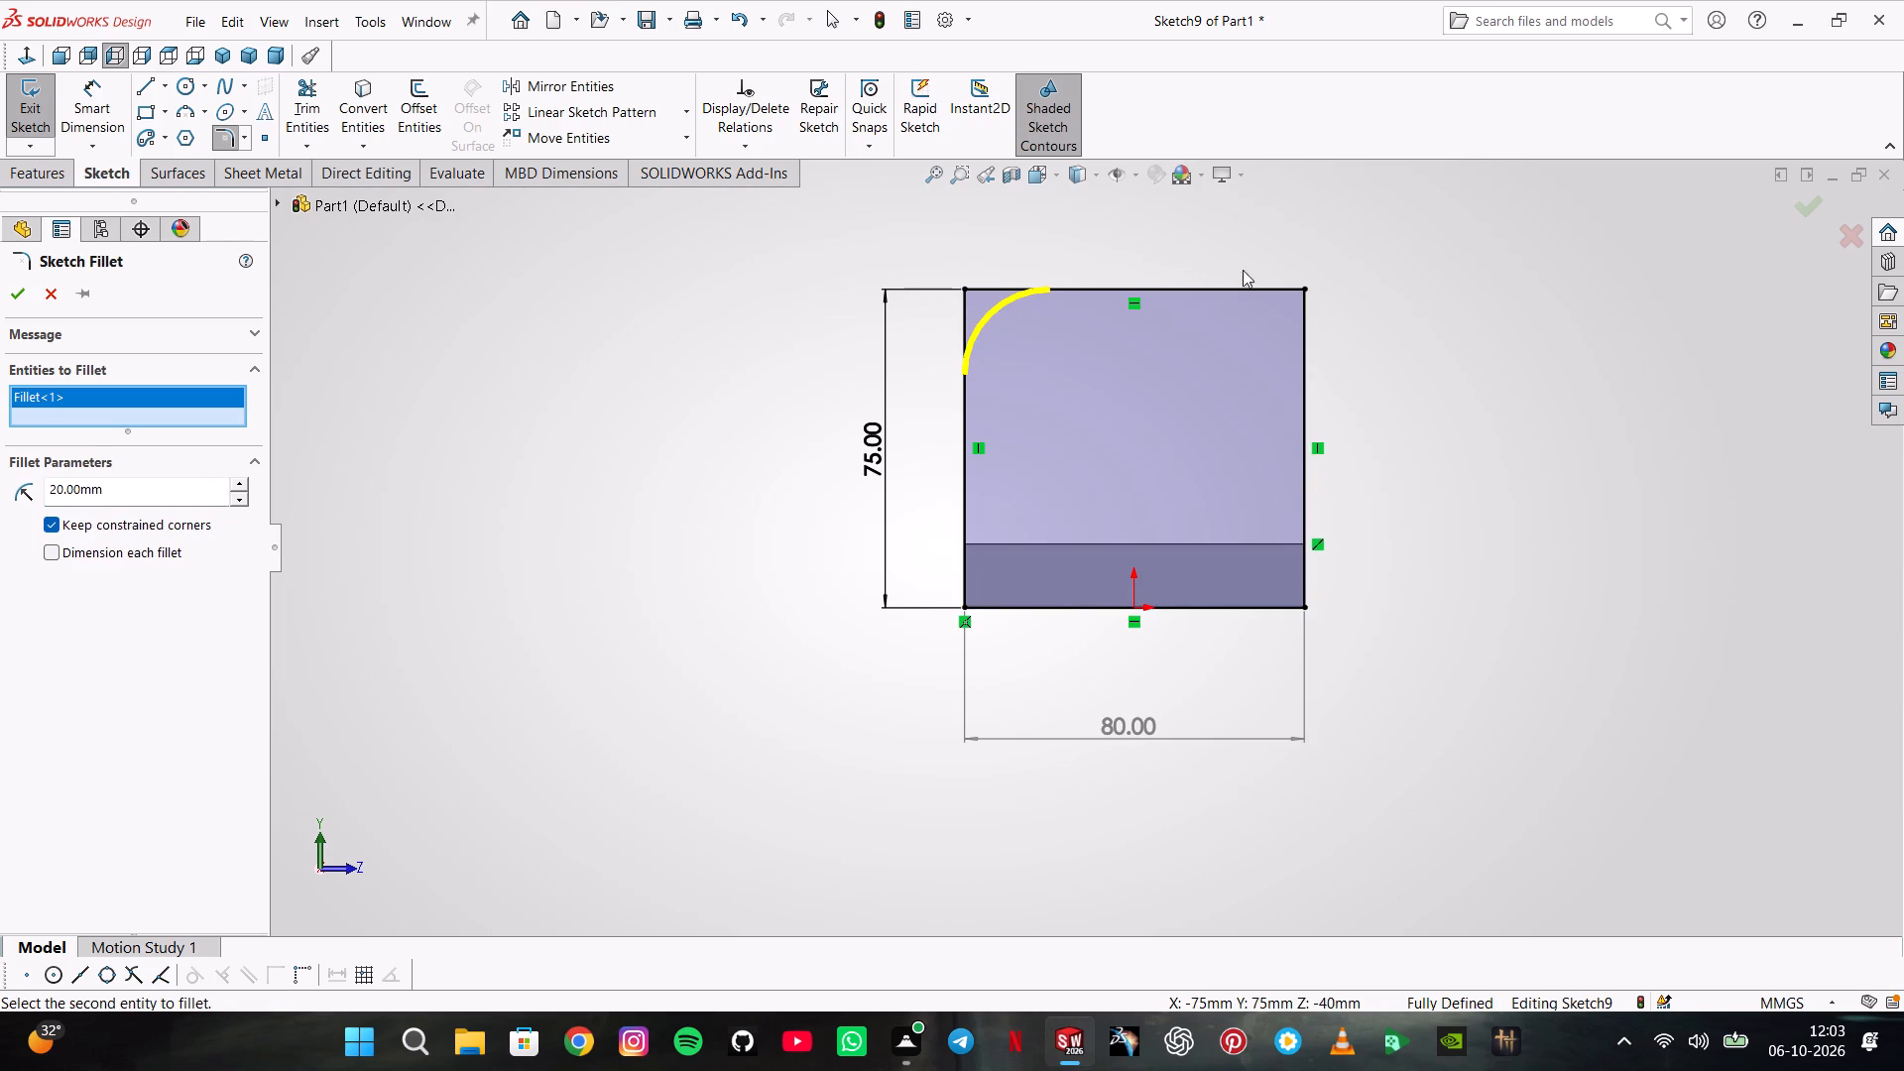
click(1304, 289)
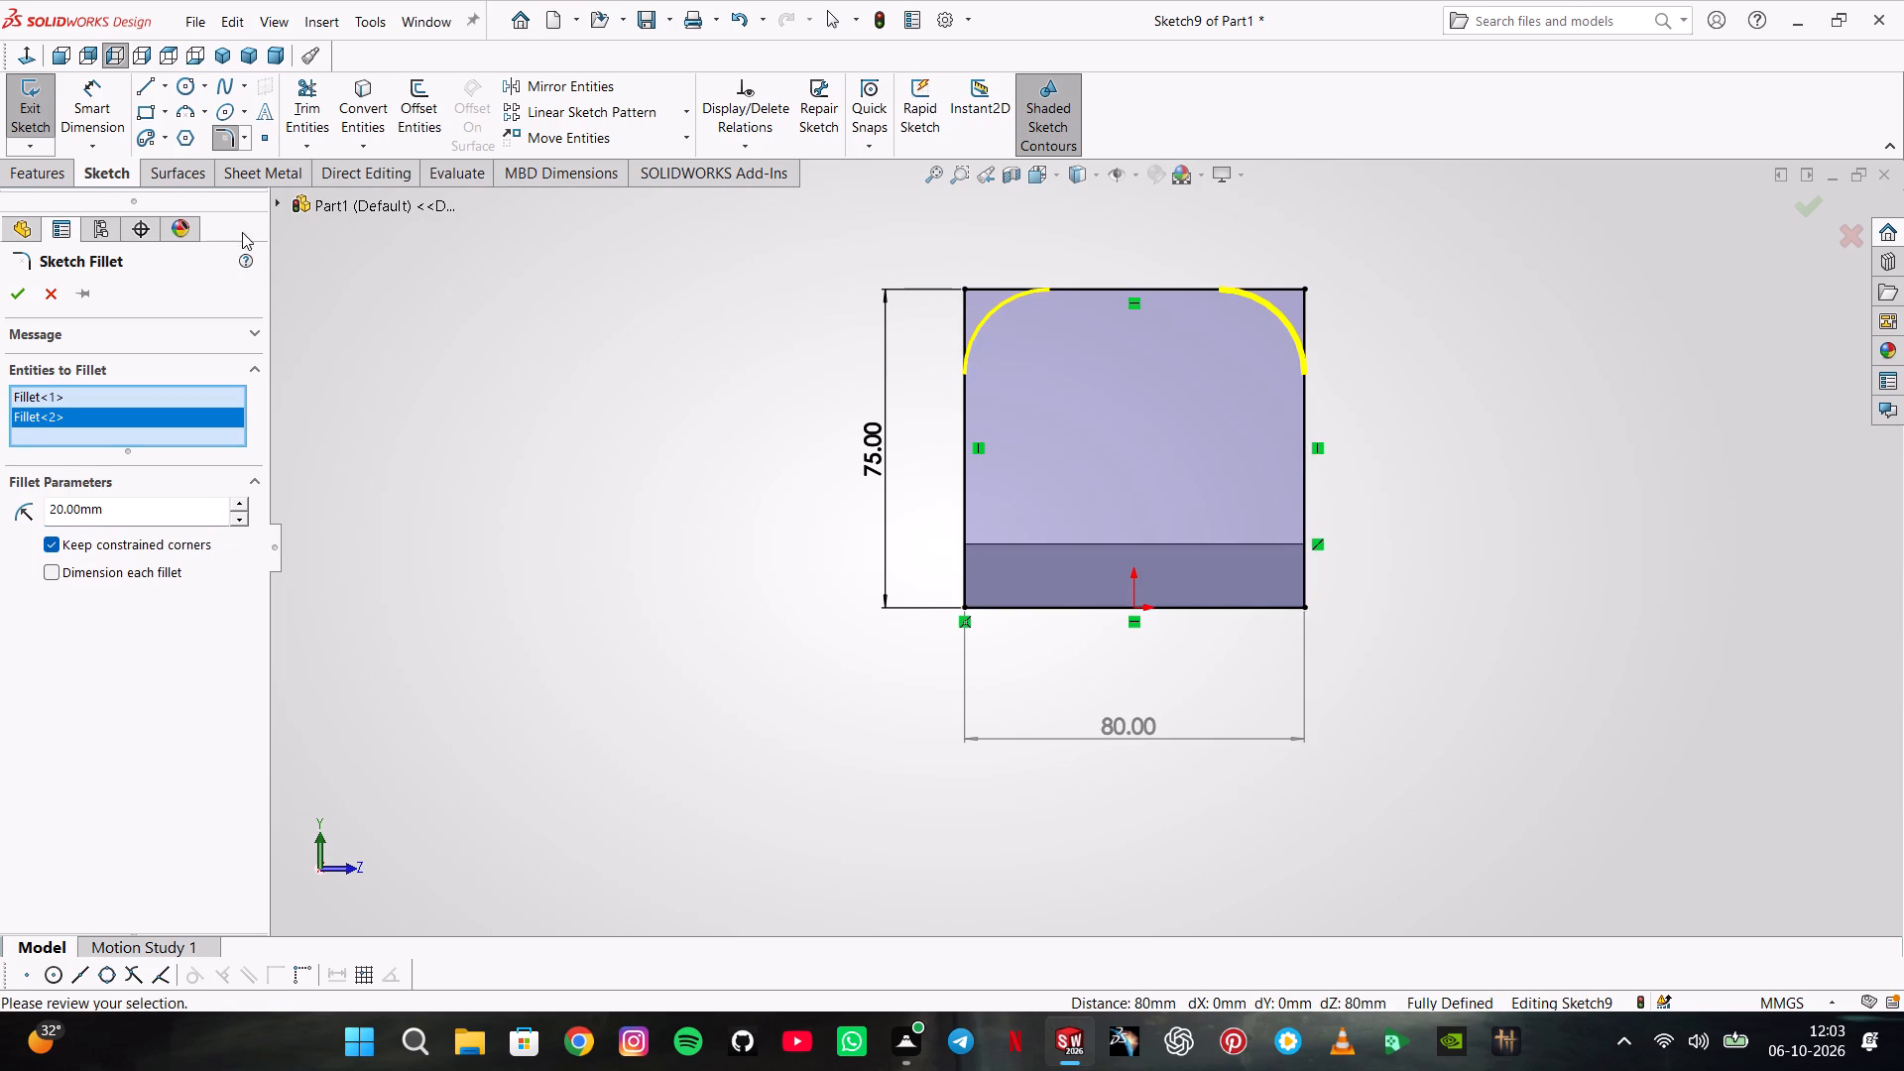
click(14, 297)
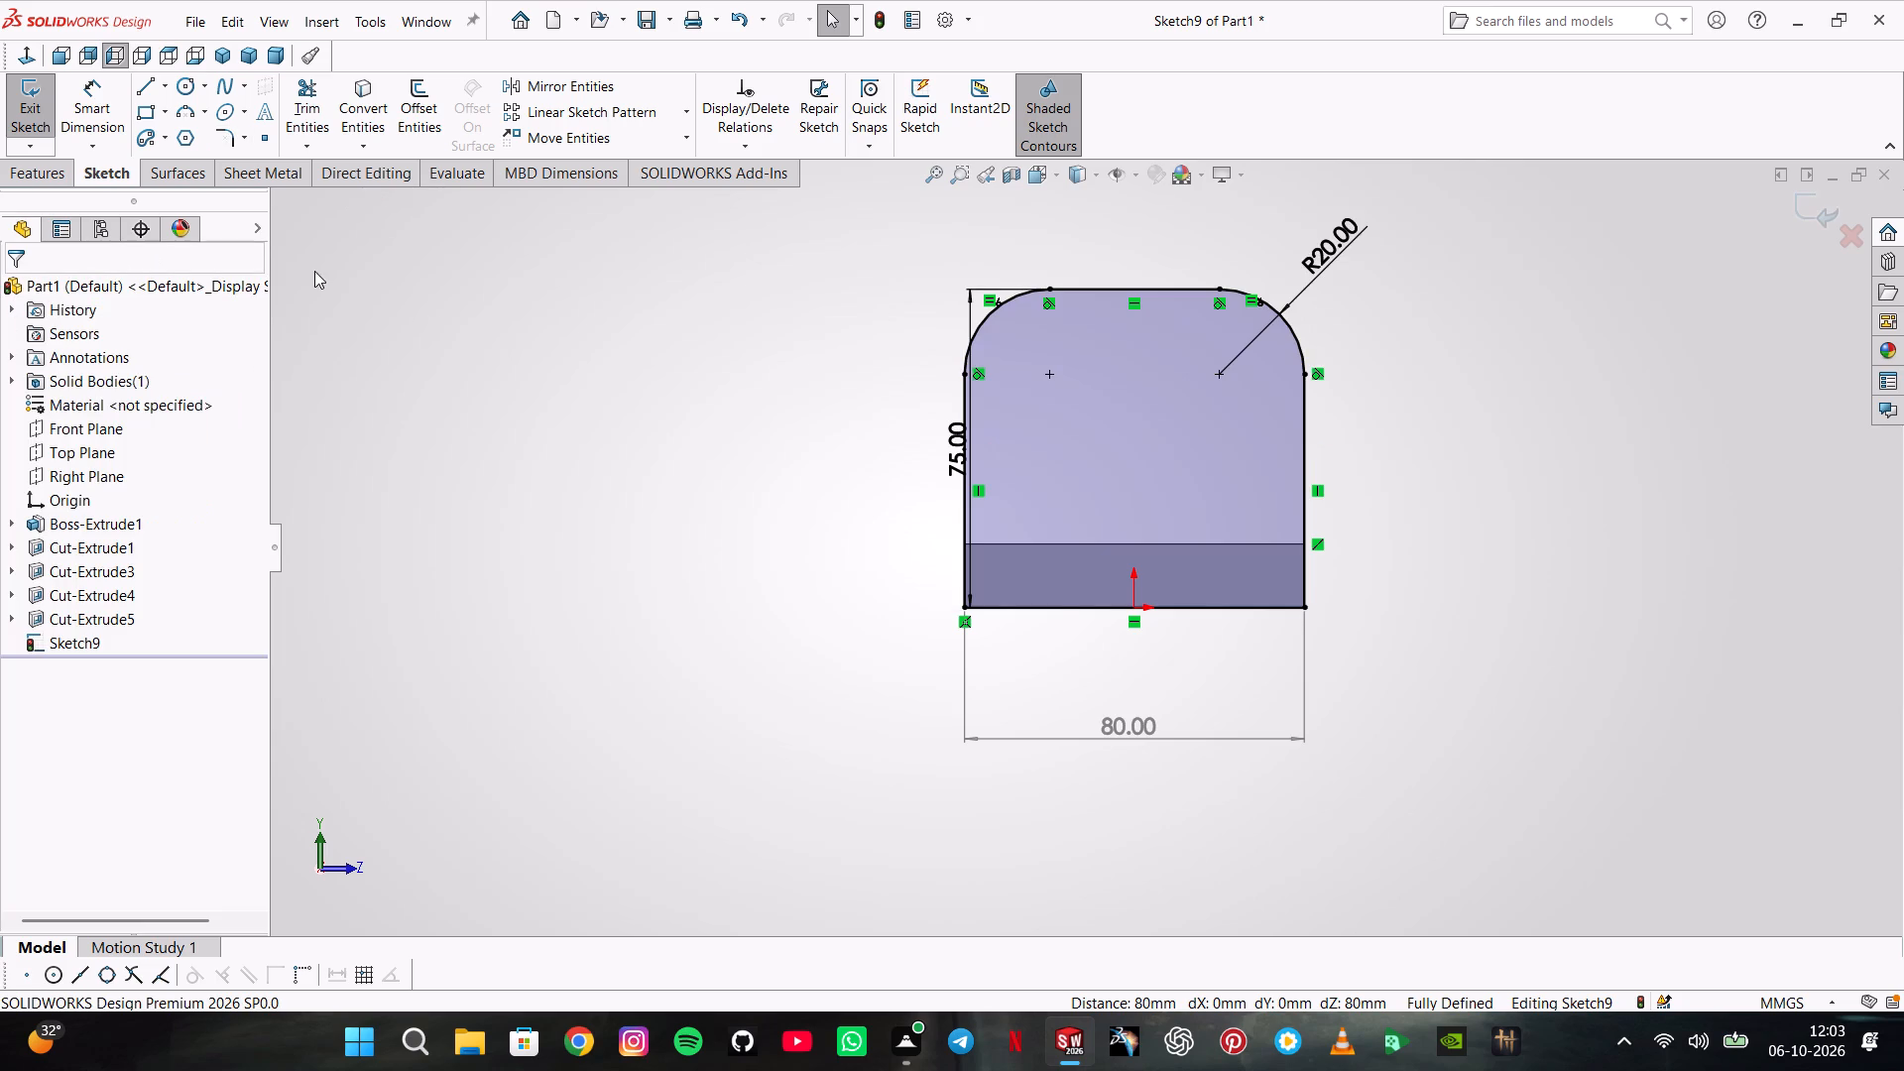
Sketch a circle about 9 mm in diameter and another about 32 mm in radius, each centred on one fillet's centre point.
click(188, 88)
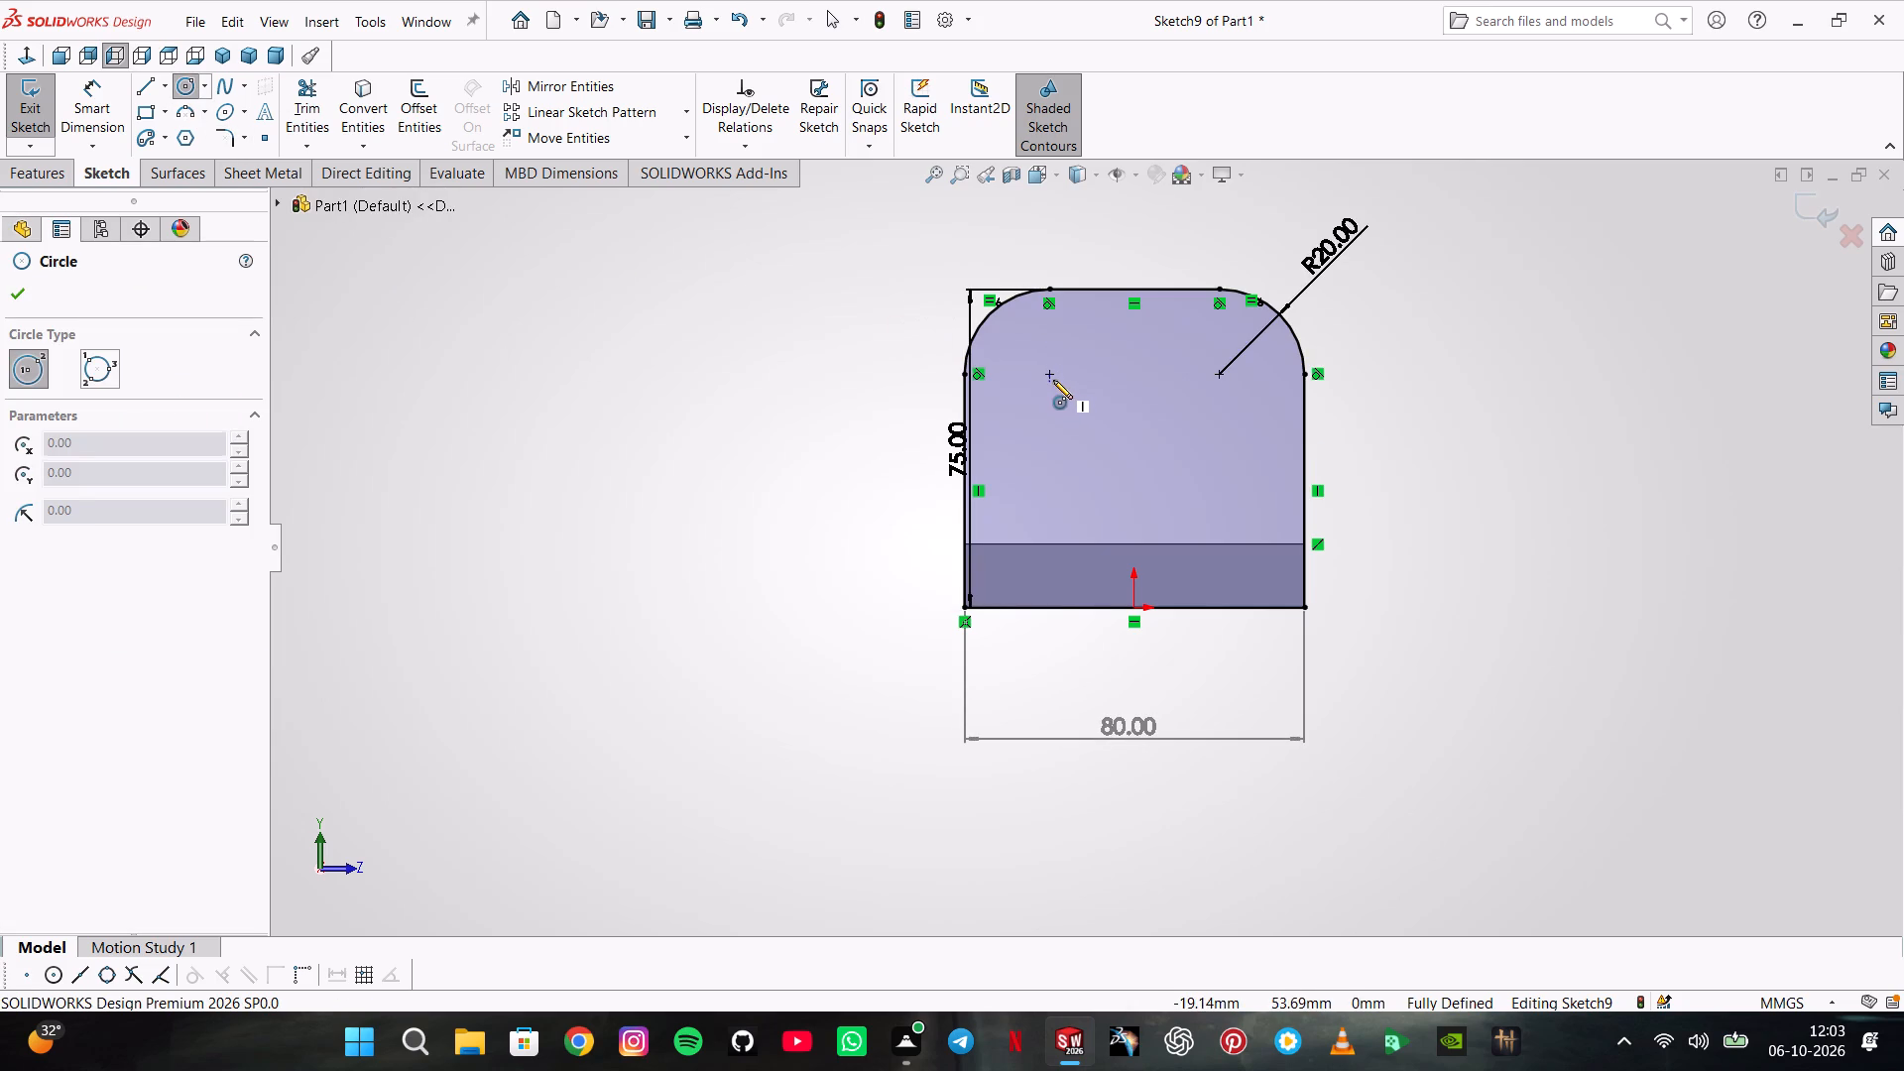
click(1053, 380)
click(1044, 394)
click(1220, 373)
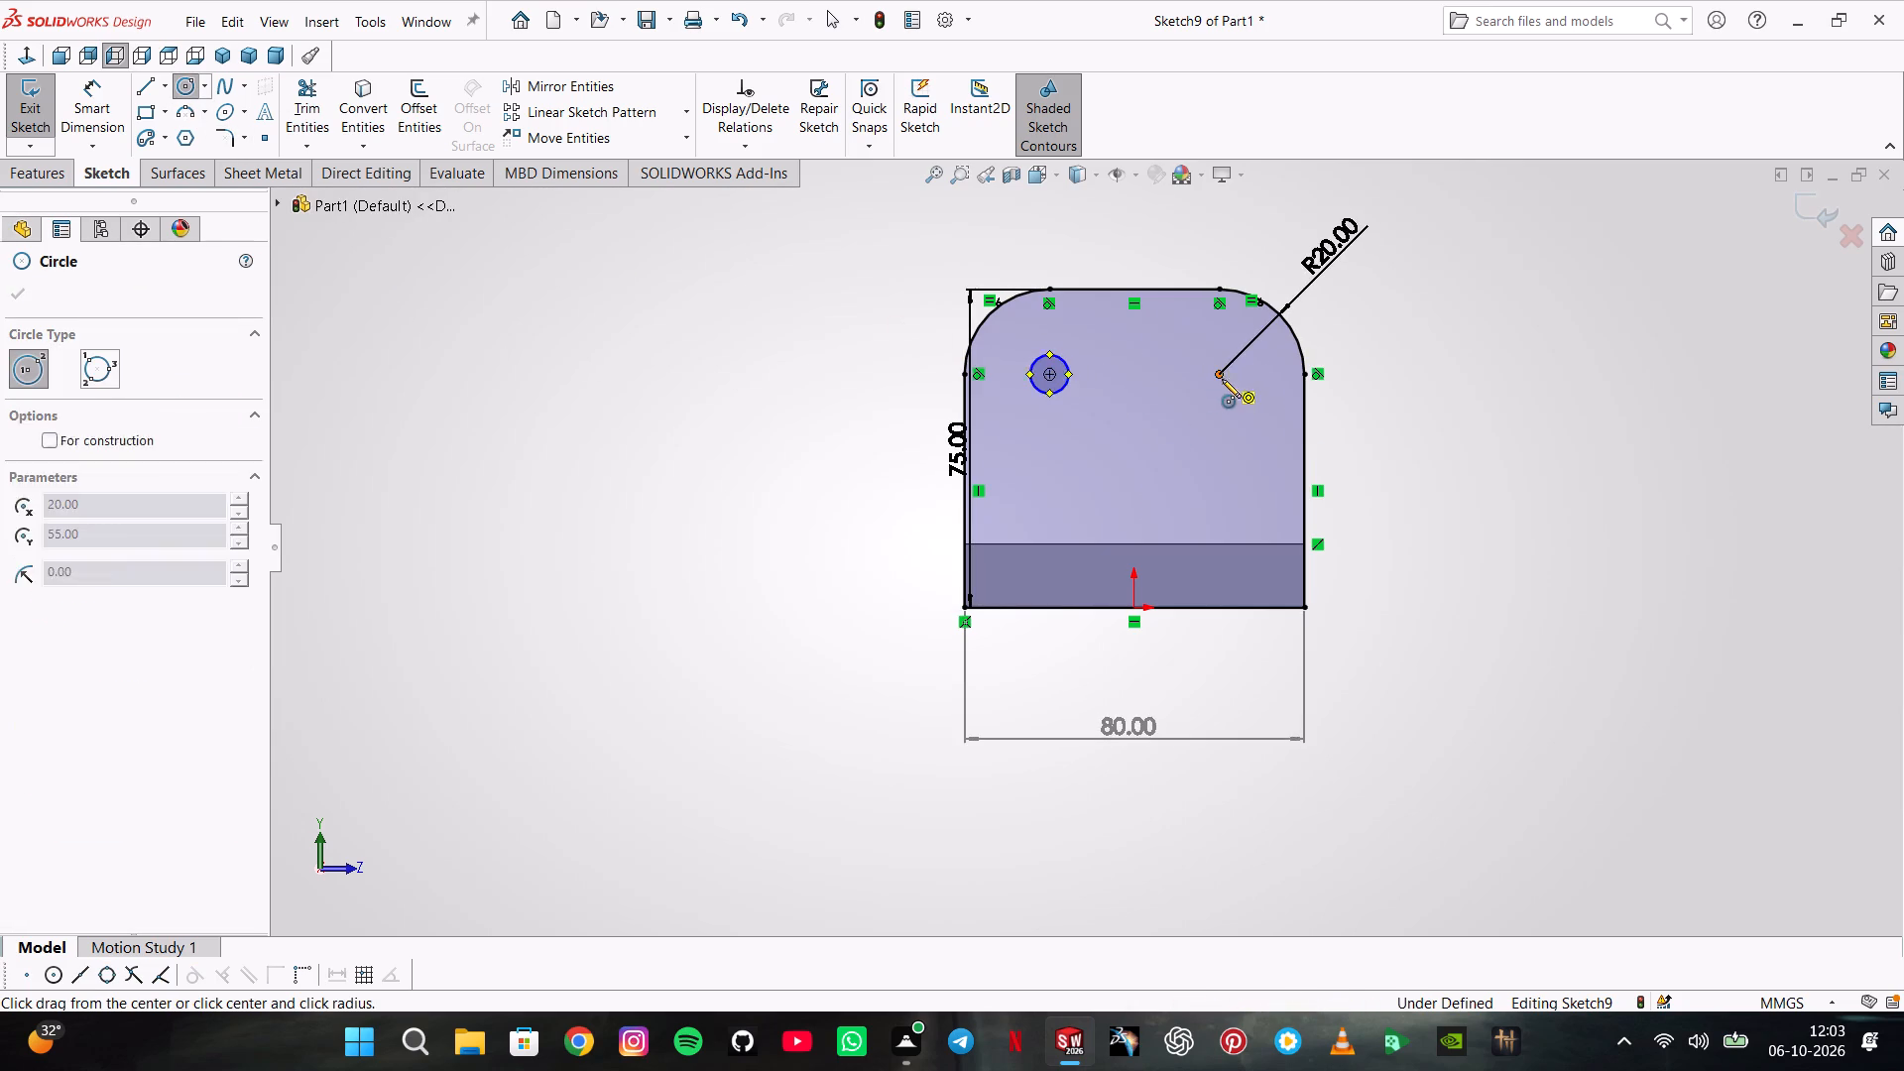
click(1143, 489)
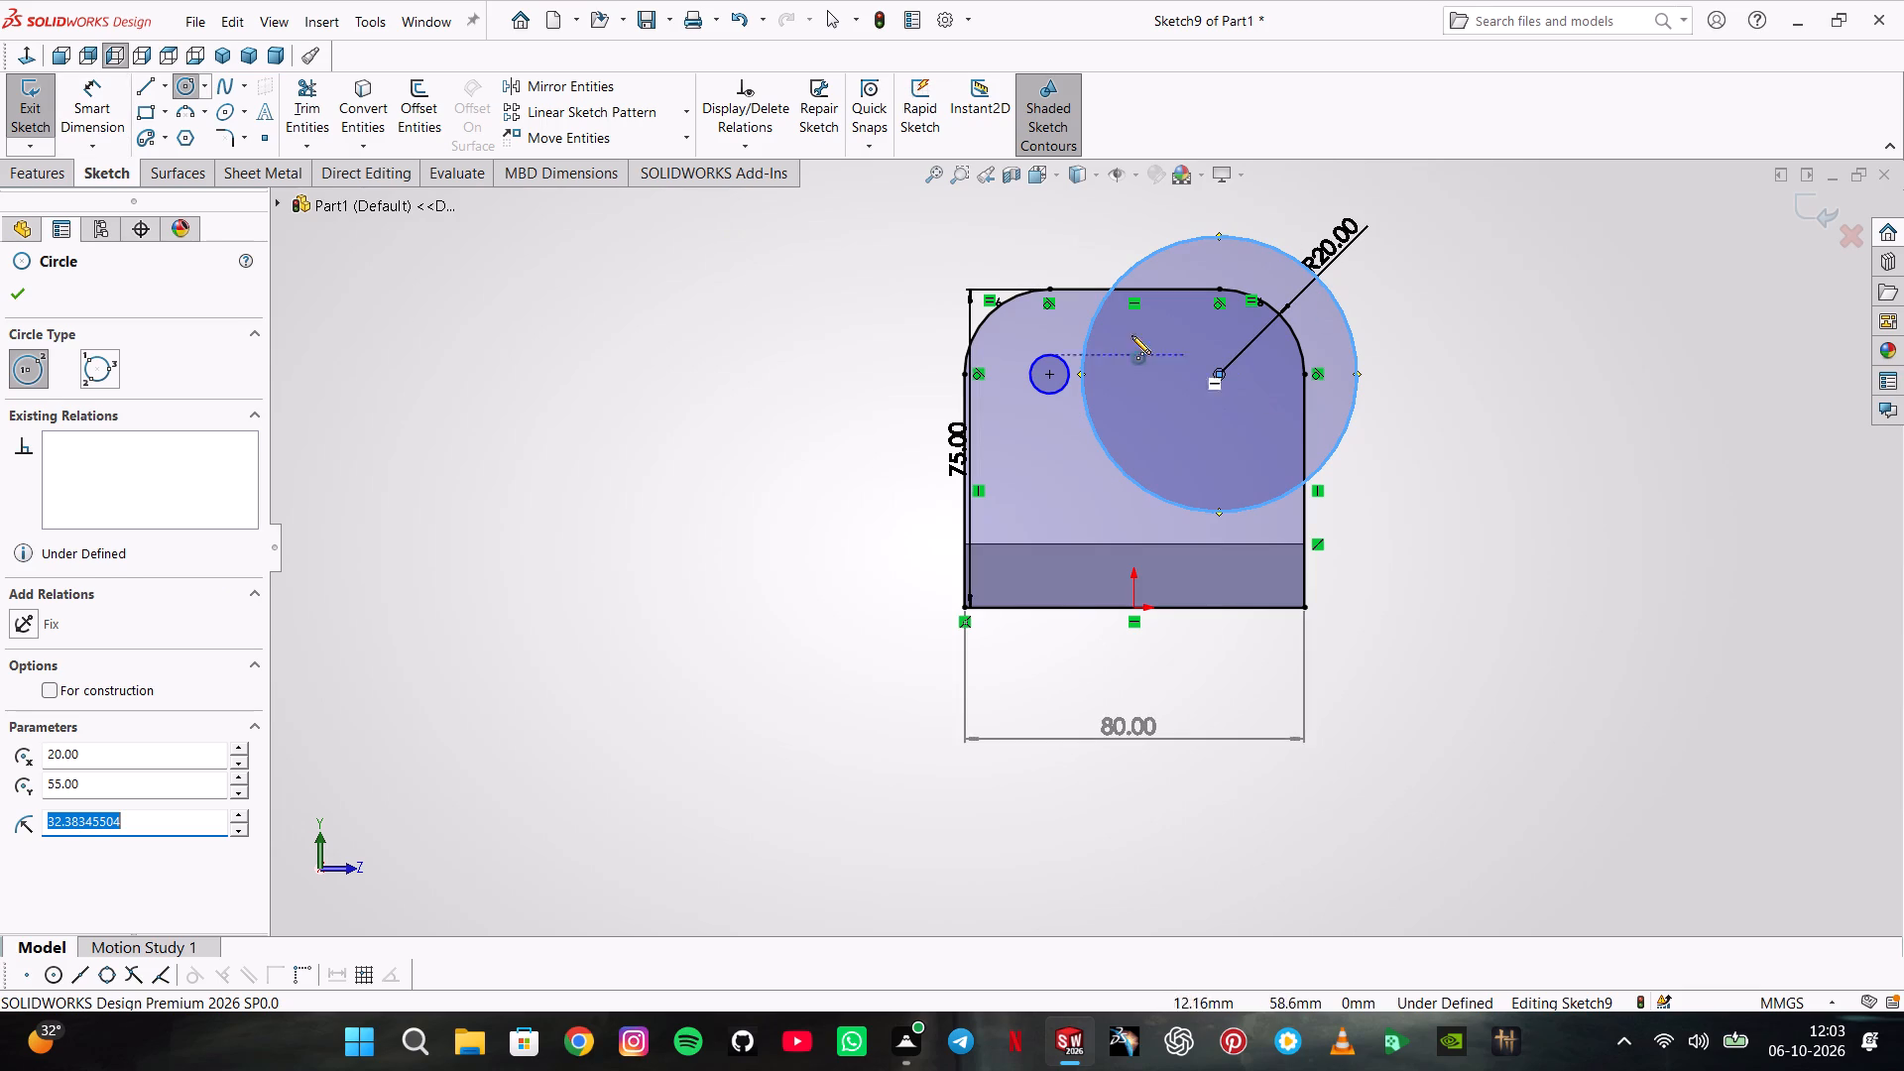
key(Escape)
Apply an Equal relation to the two circles centred on the fillet centres.
click(1033, 370)
ctrl+click(1089, 354)
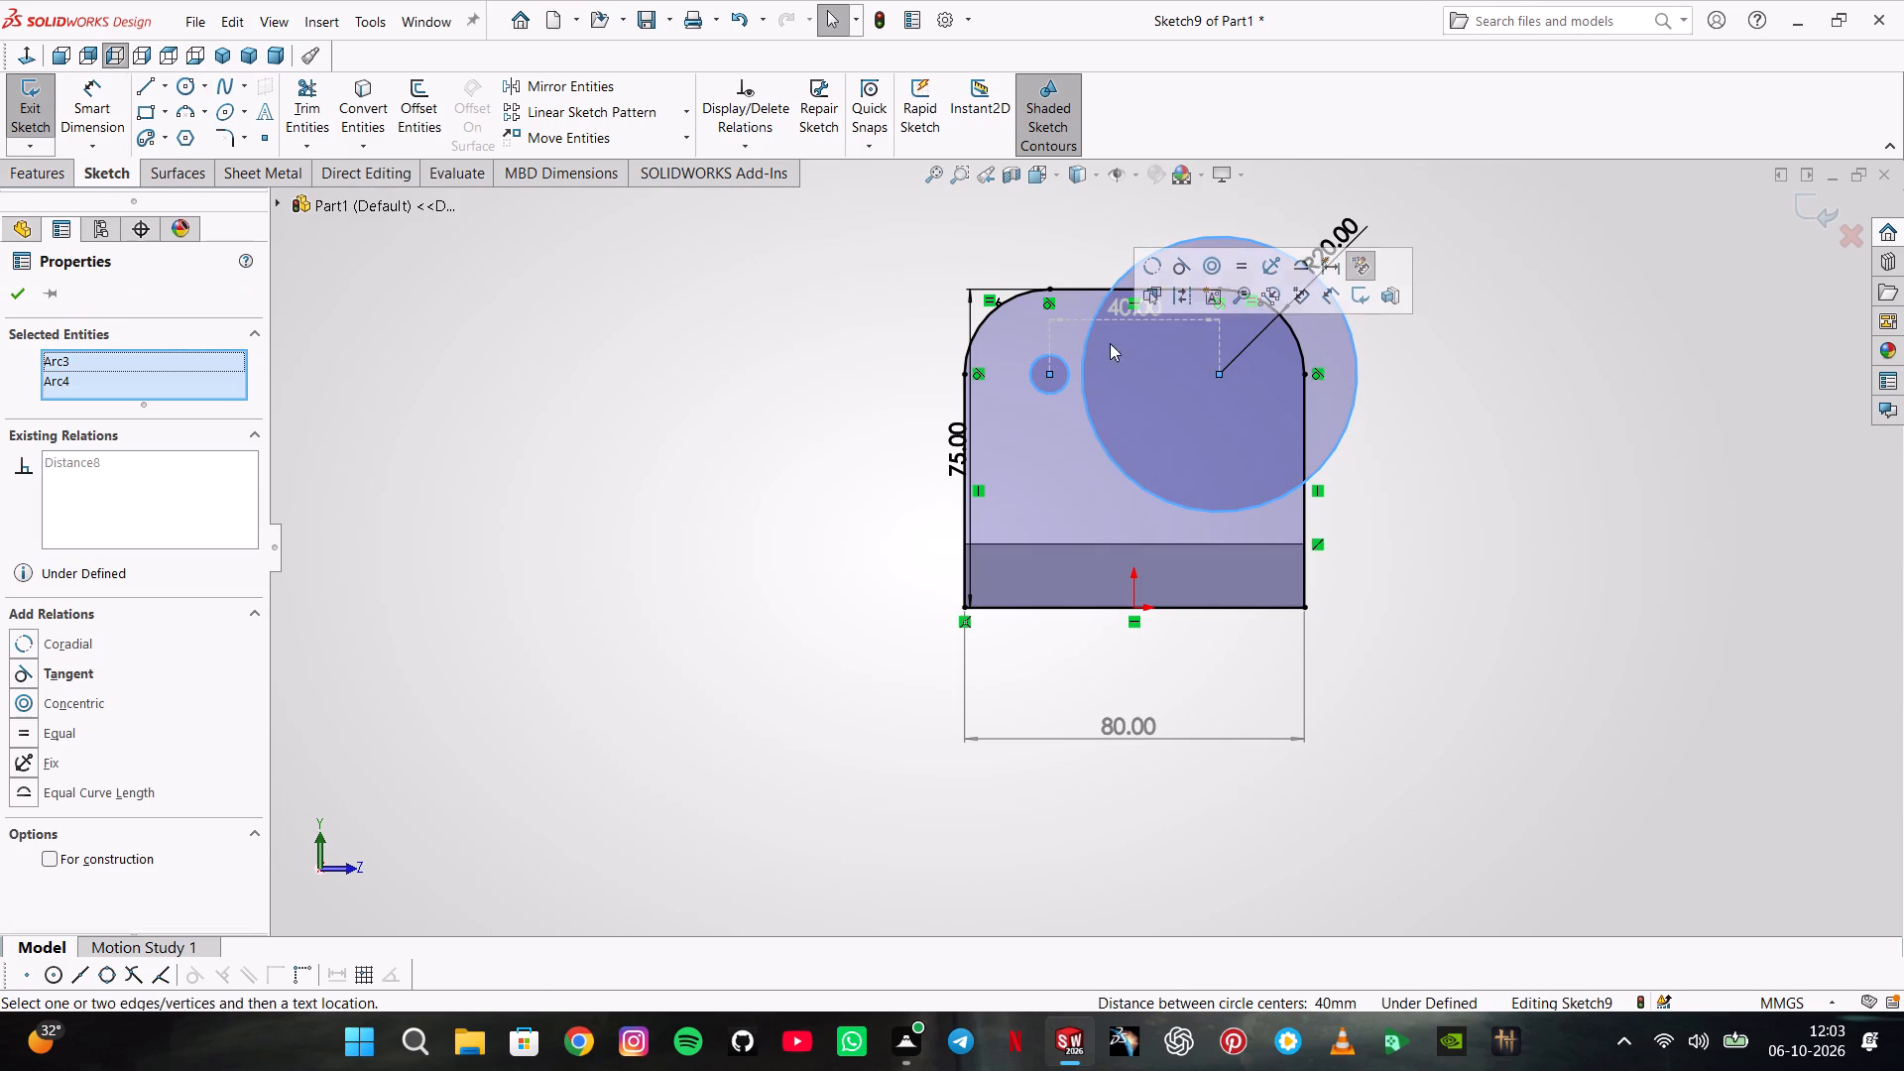
click(1235, 262)
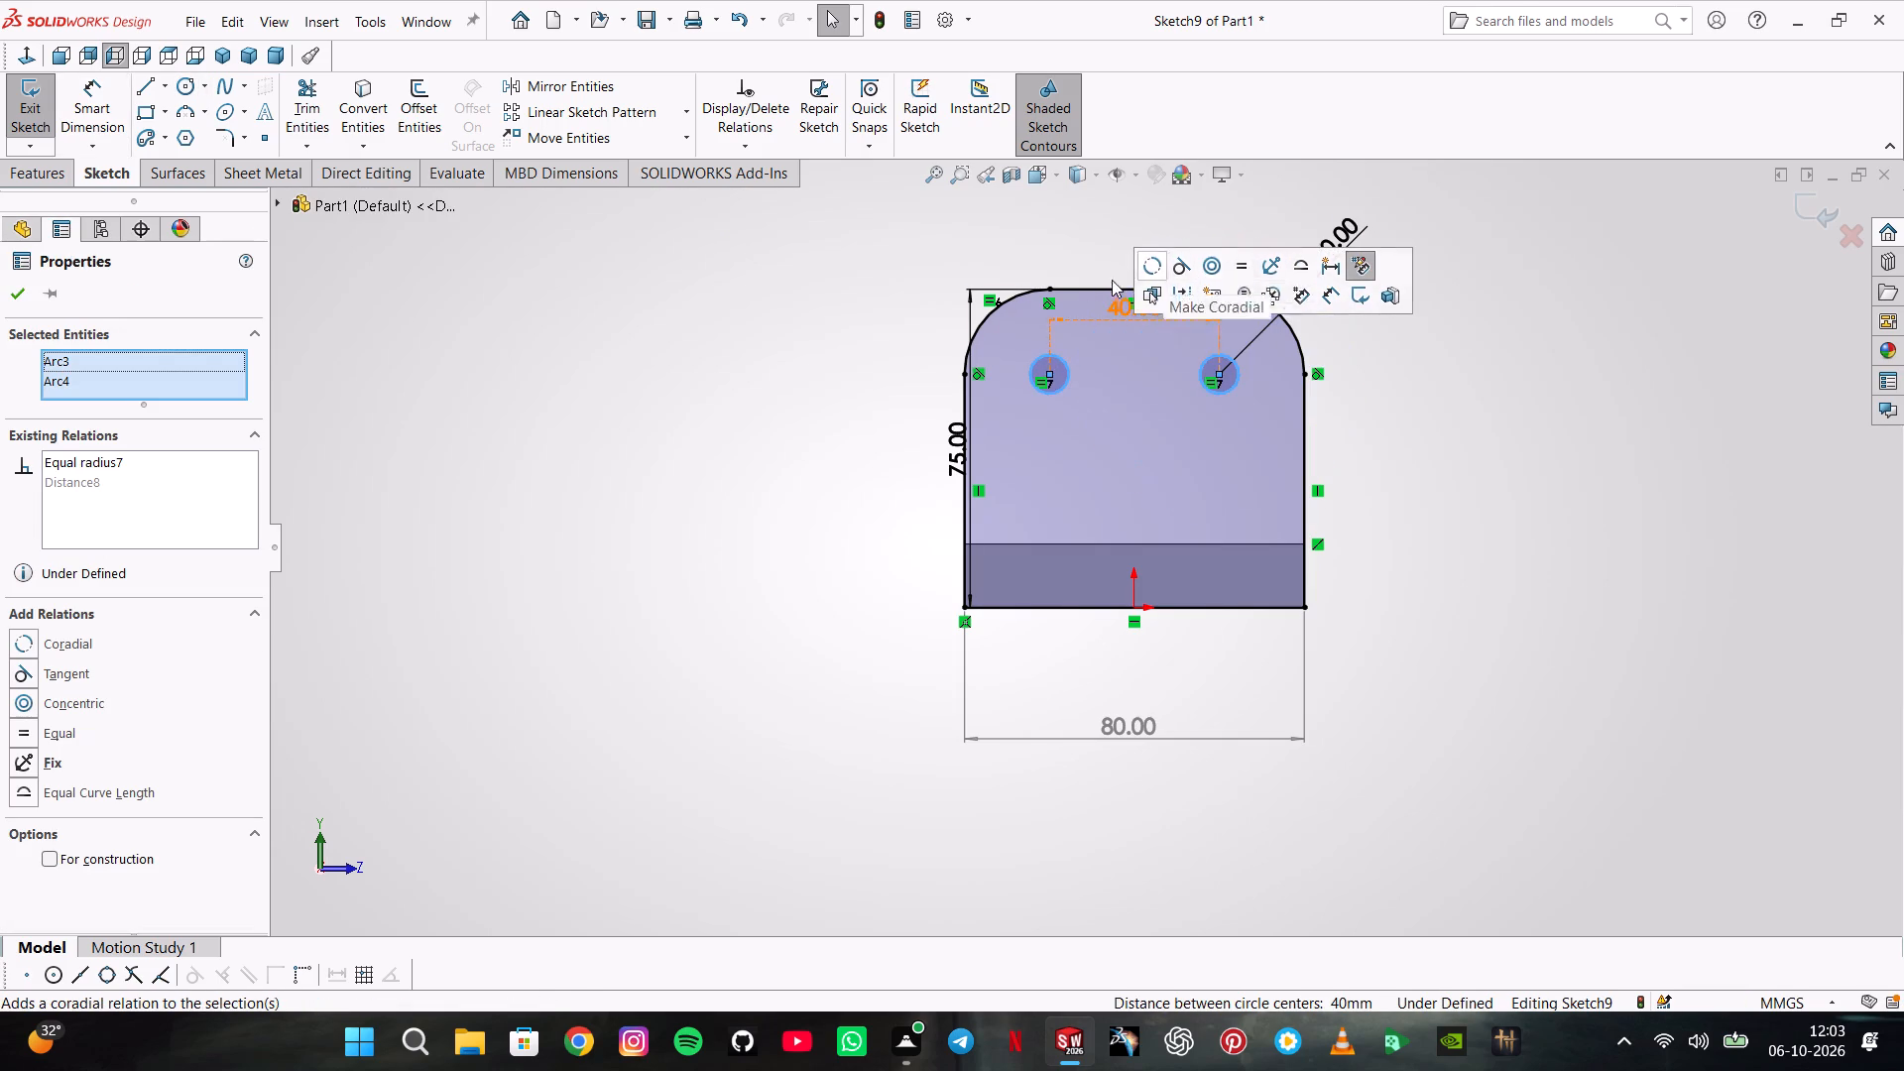
Dimension one of the two equal hole circles to a diameter of 15 mm.
click(81, 112)
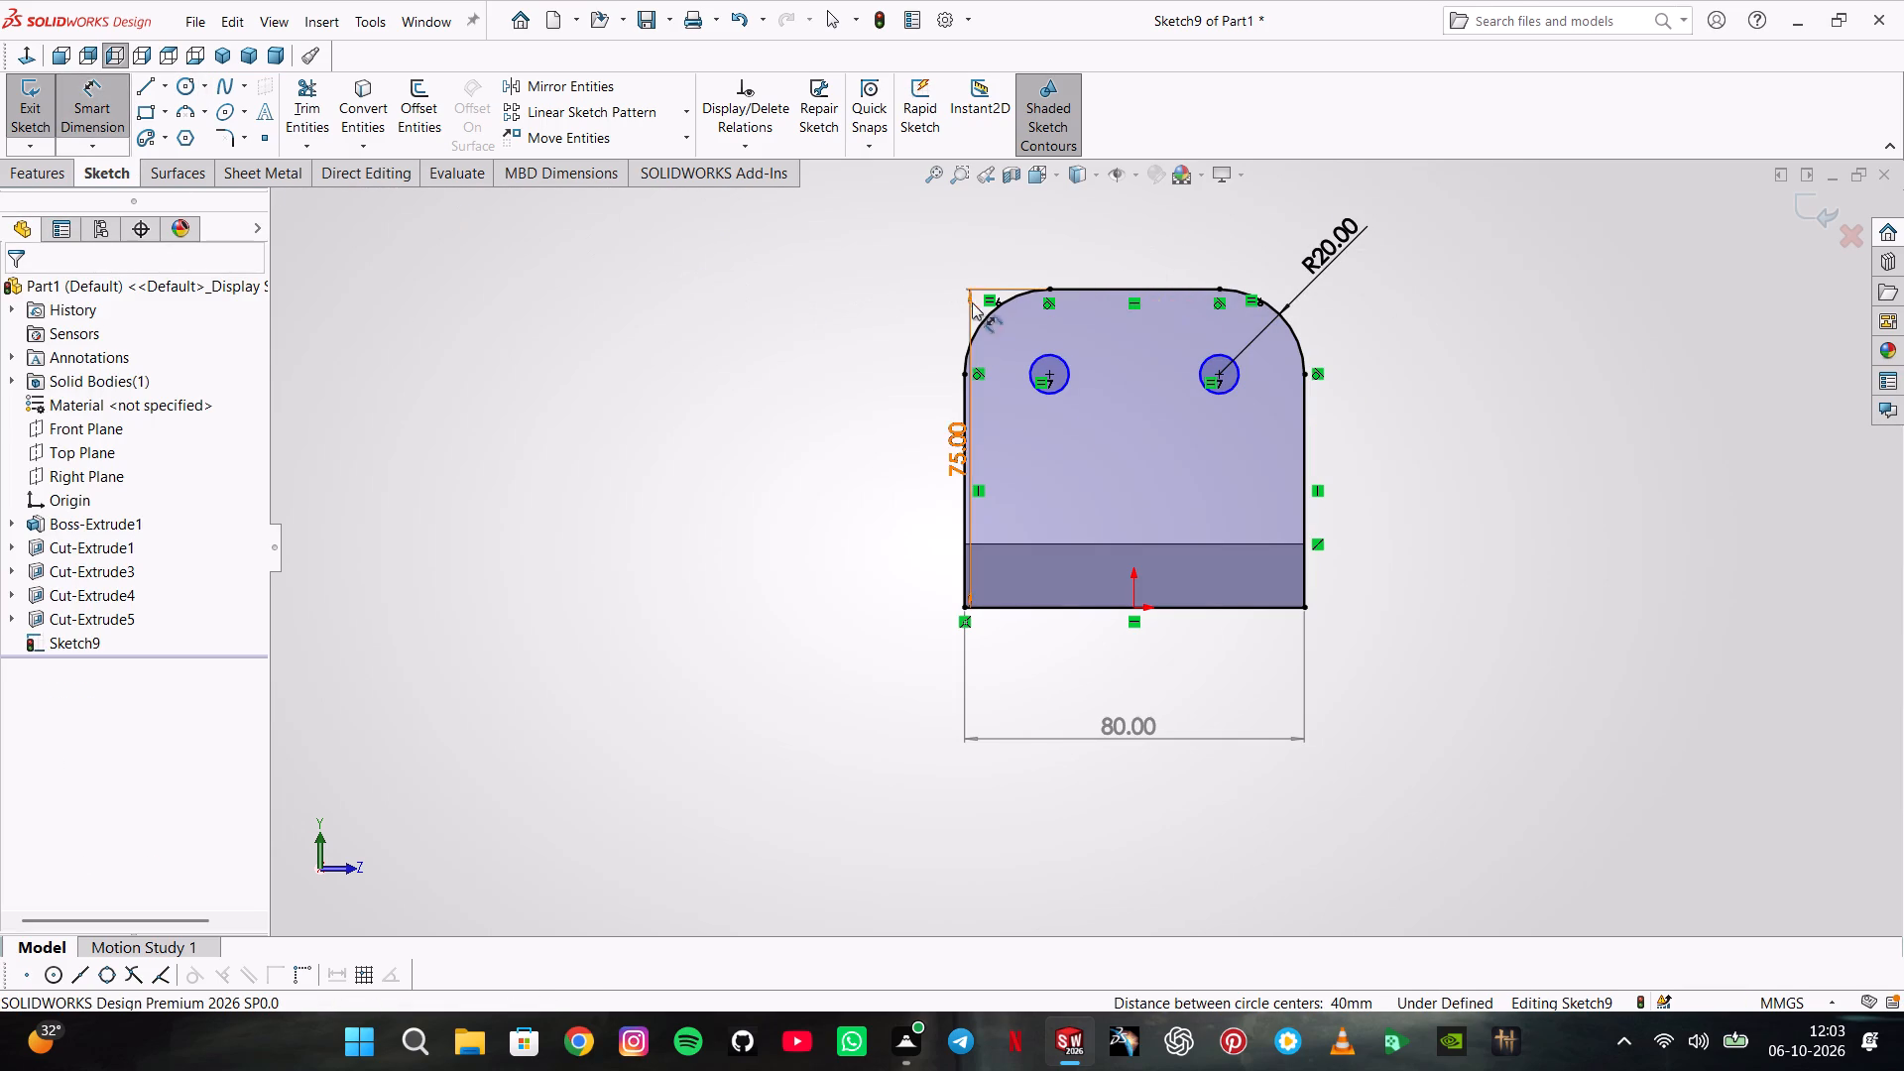
click(1041, 353)
click(896, 387)
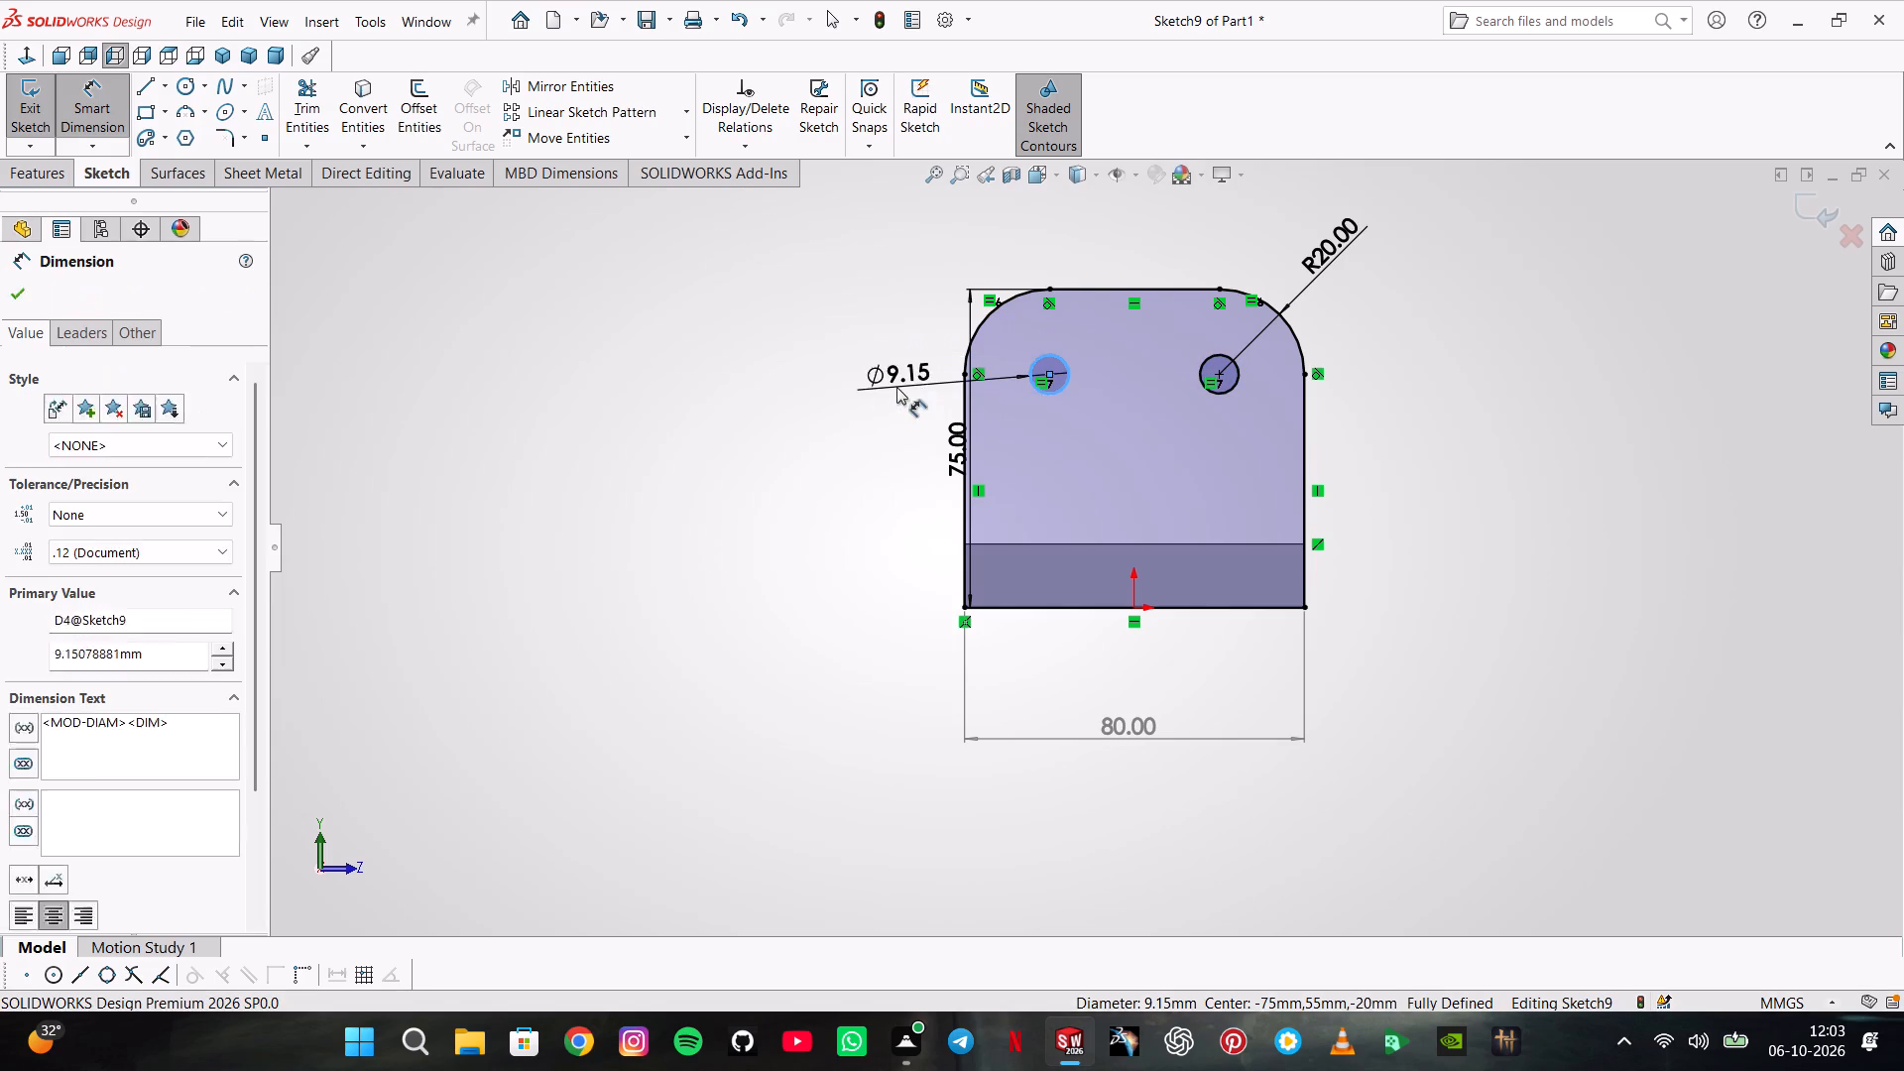
text(15)
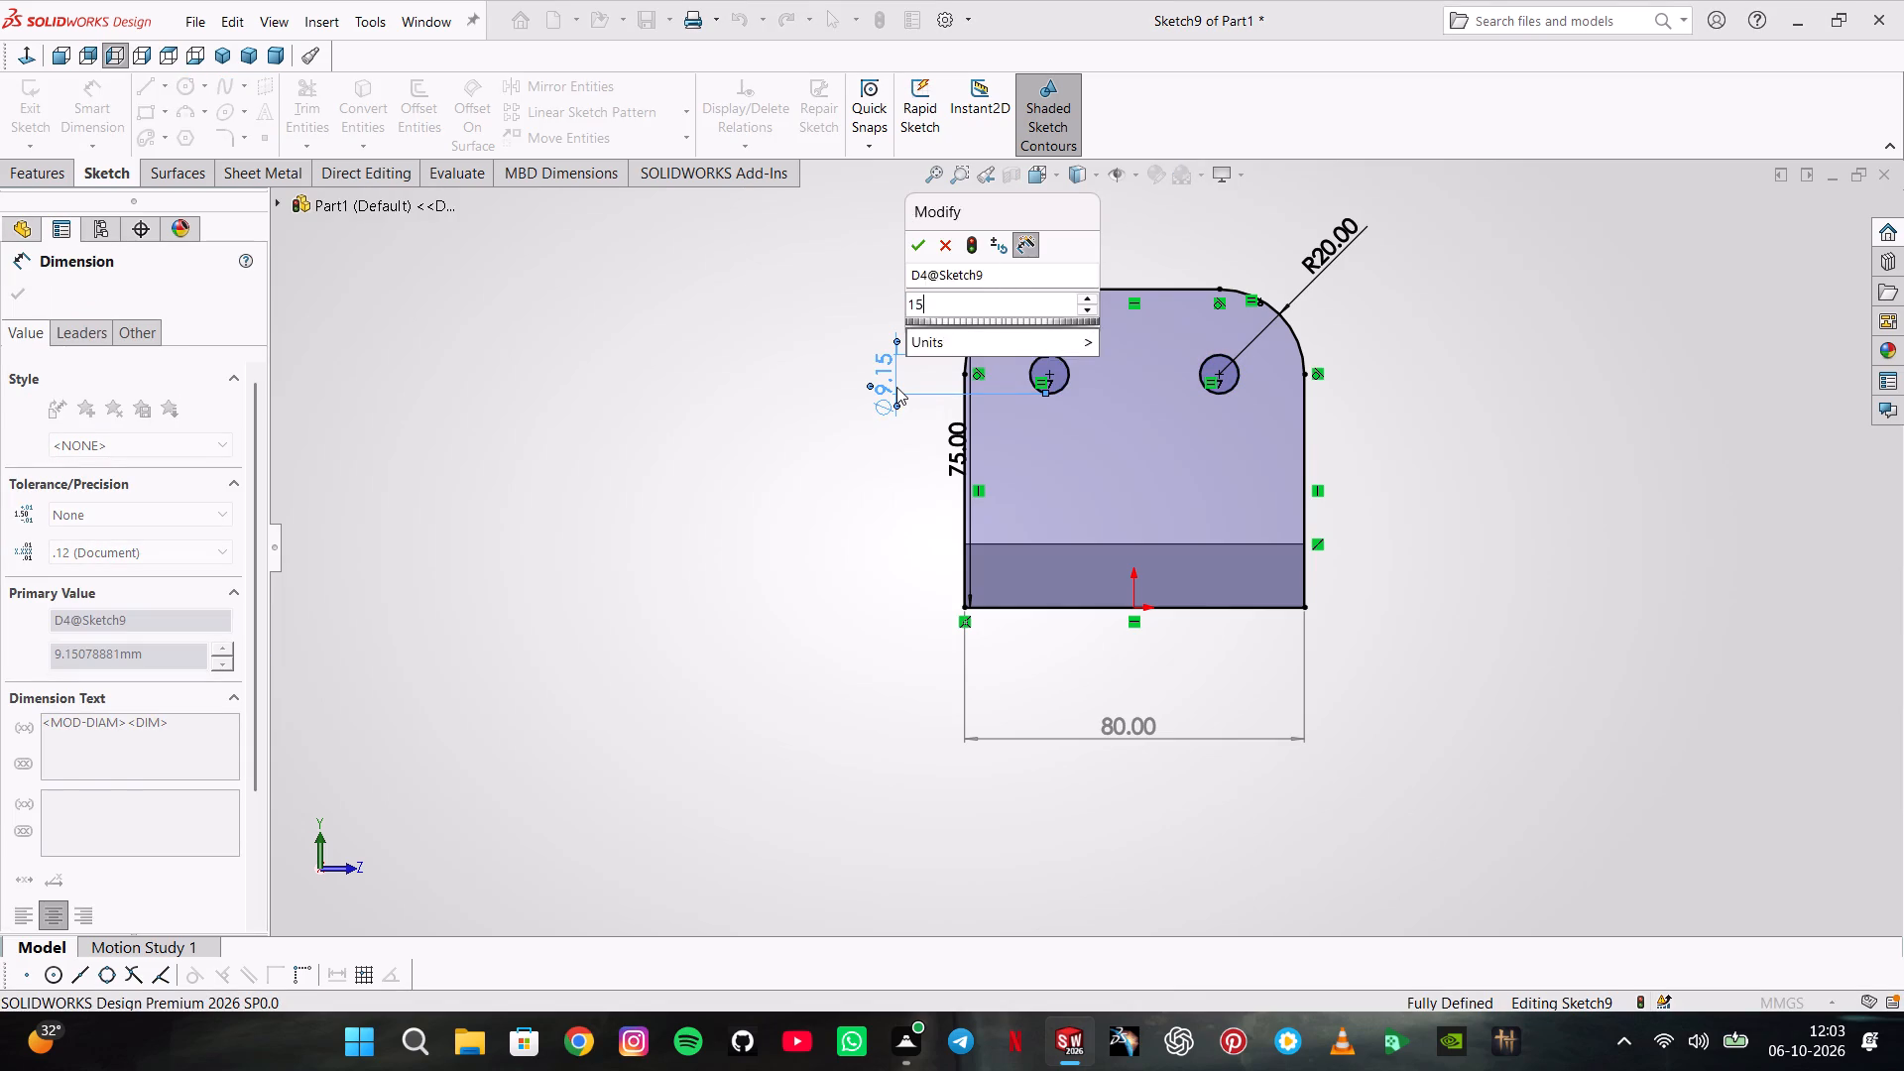
key(Return)
Move the 75 mm height dimension outward, clear of the profile and the hole diameter dimension.
drag(966, 451, 824, 486)
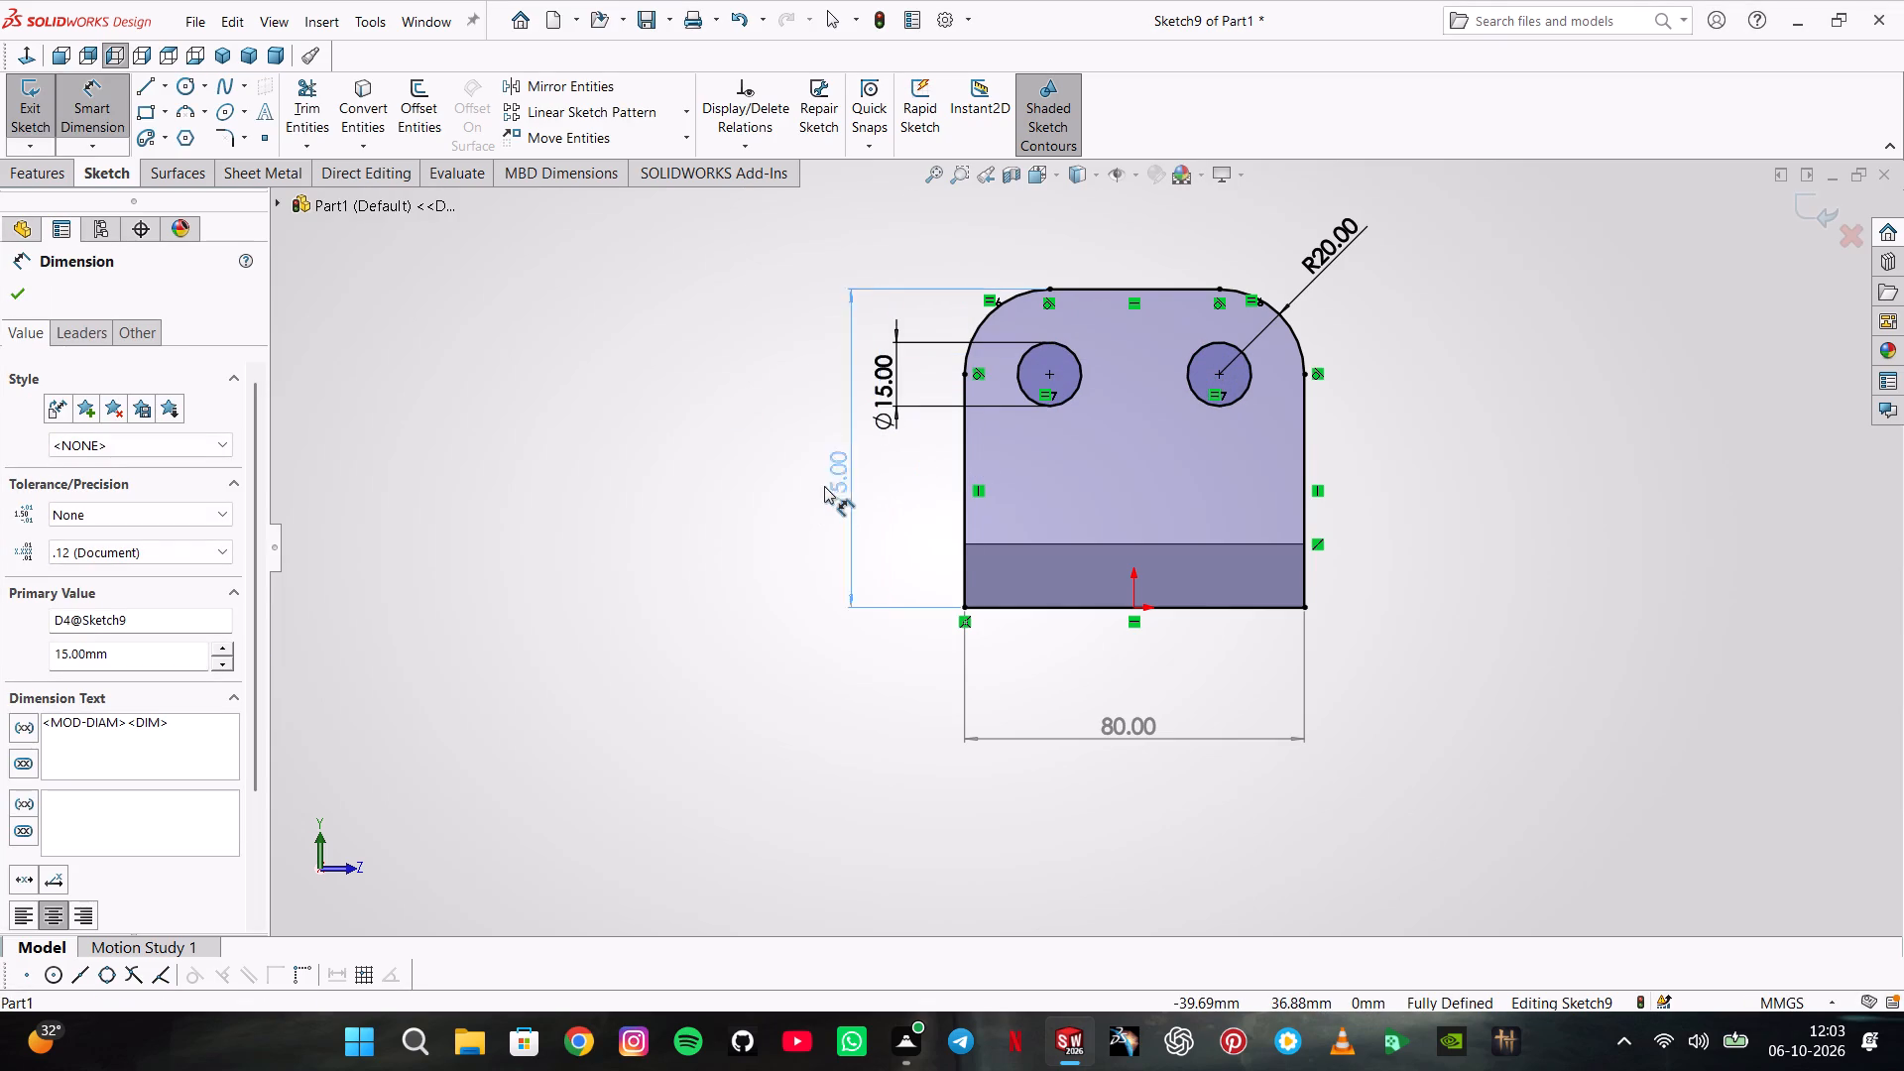
drag(824, 486, 806, 489)
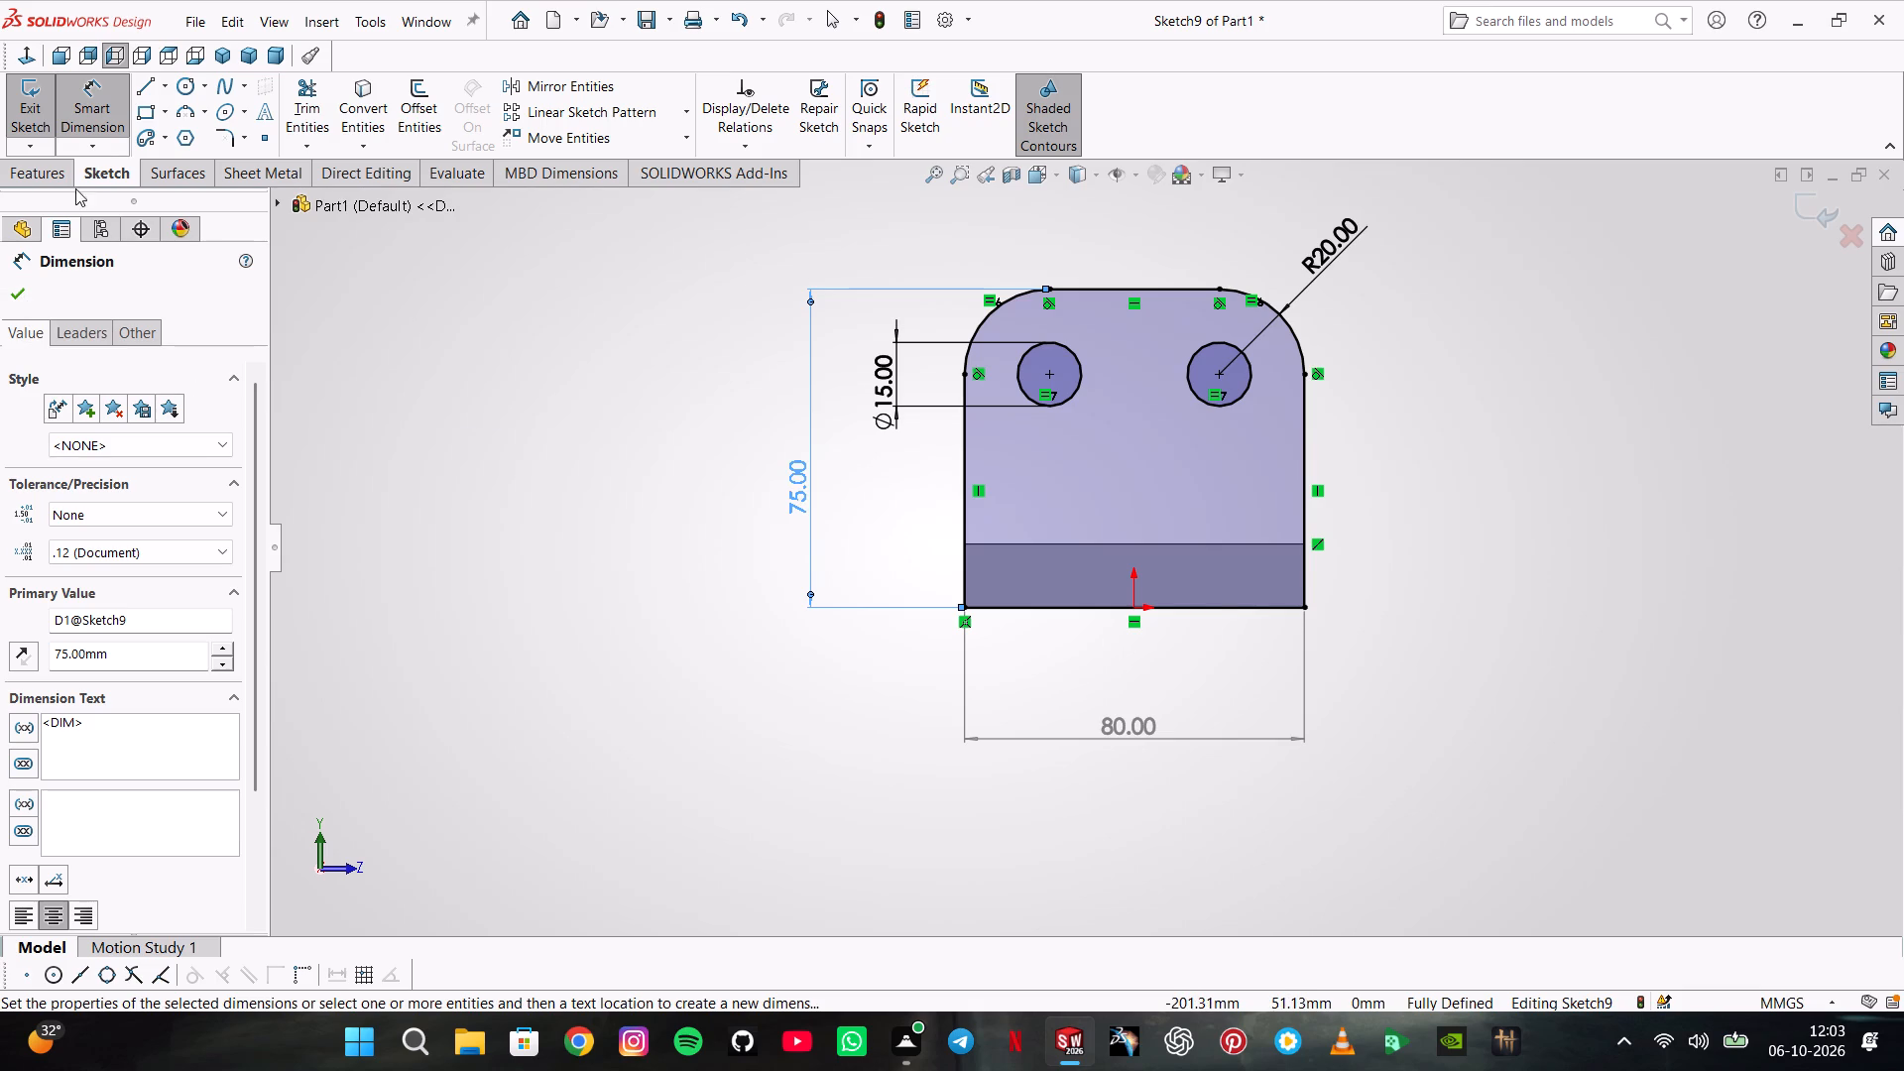
Sketch an 80 mm horizontal line across the wall profile along the plate's top edge.
click(151, 93)
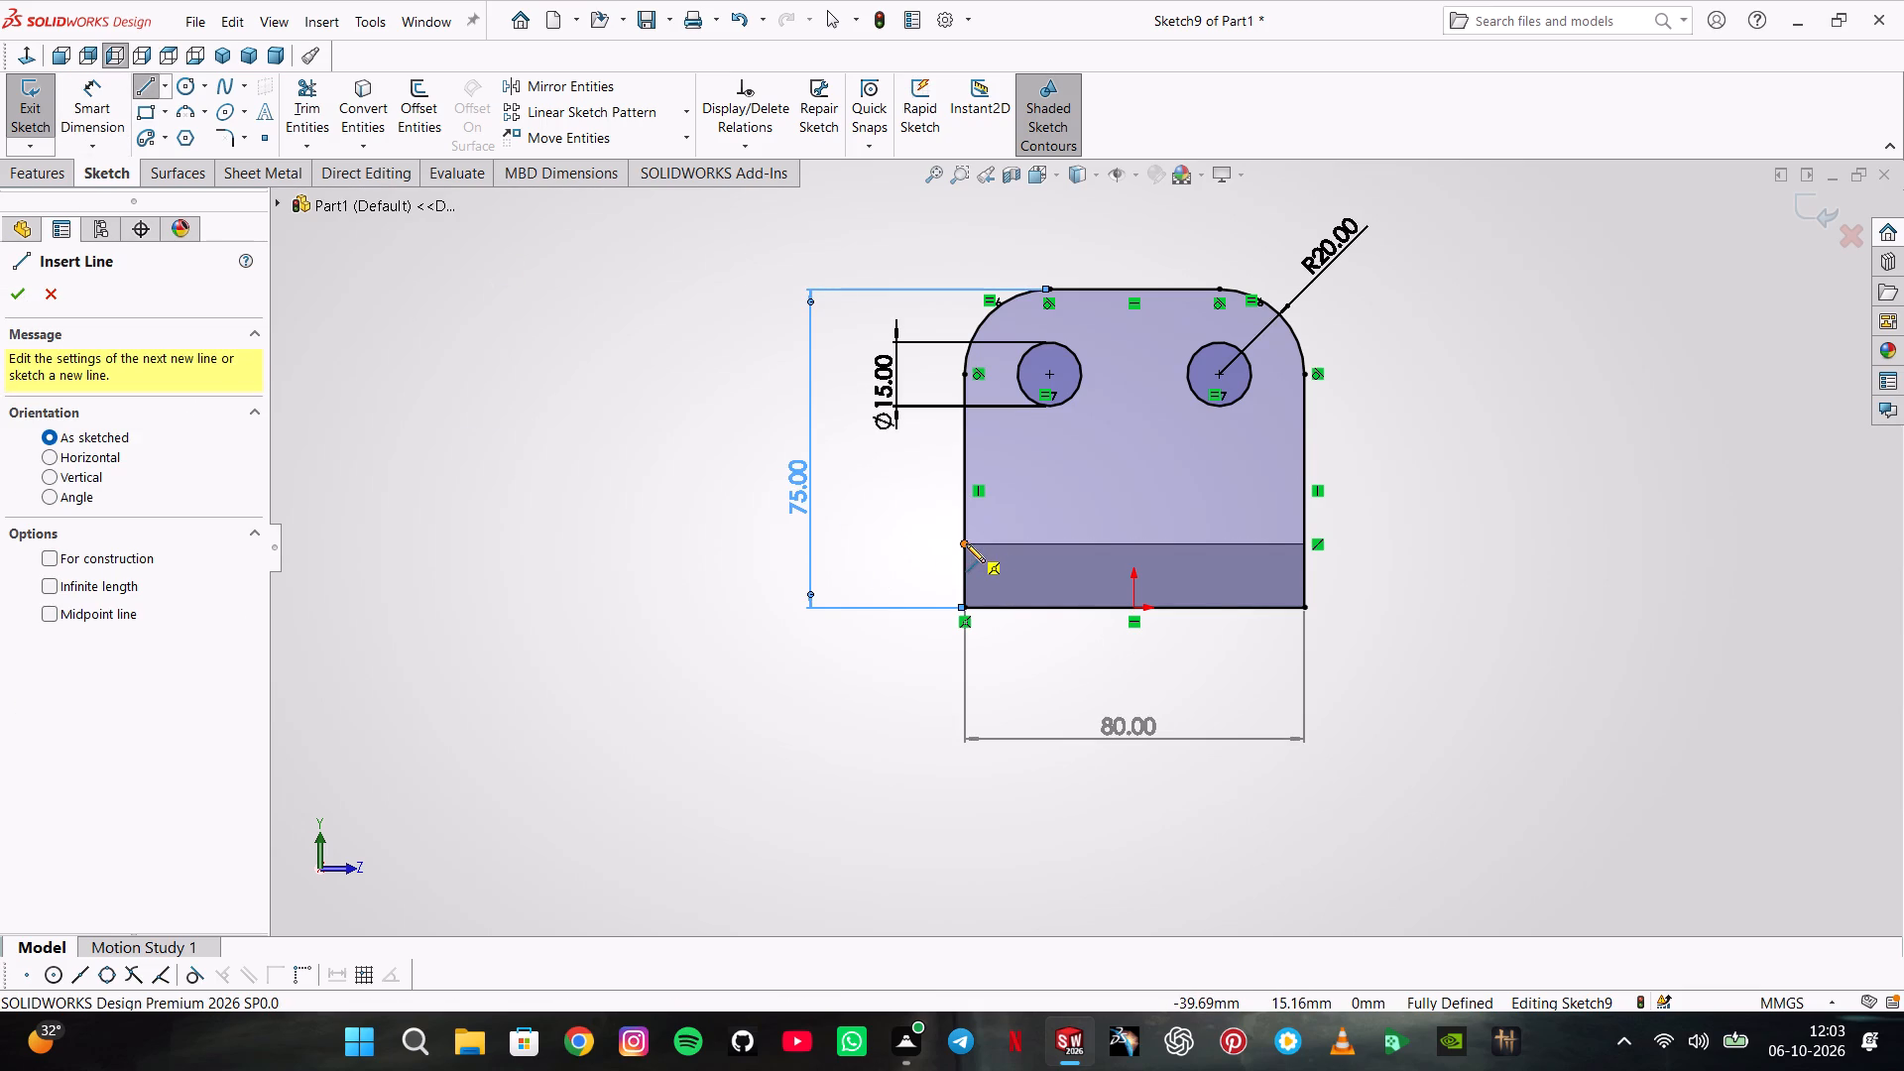
click(966, 543)
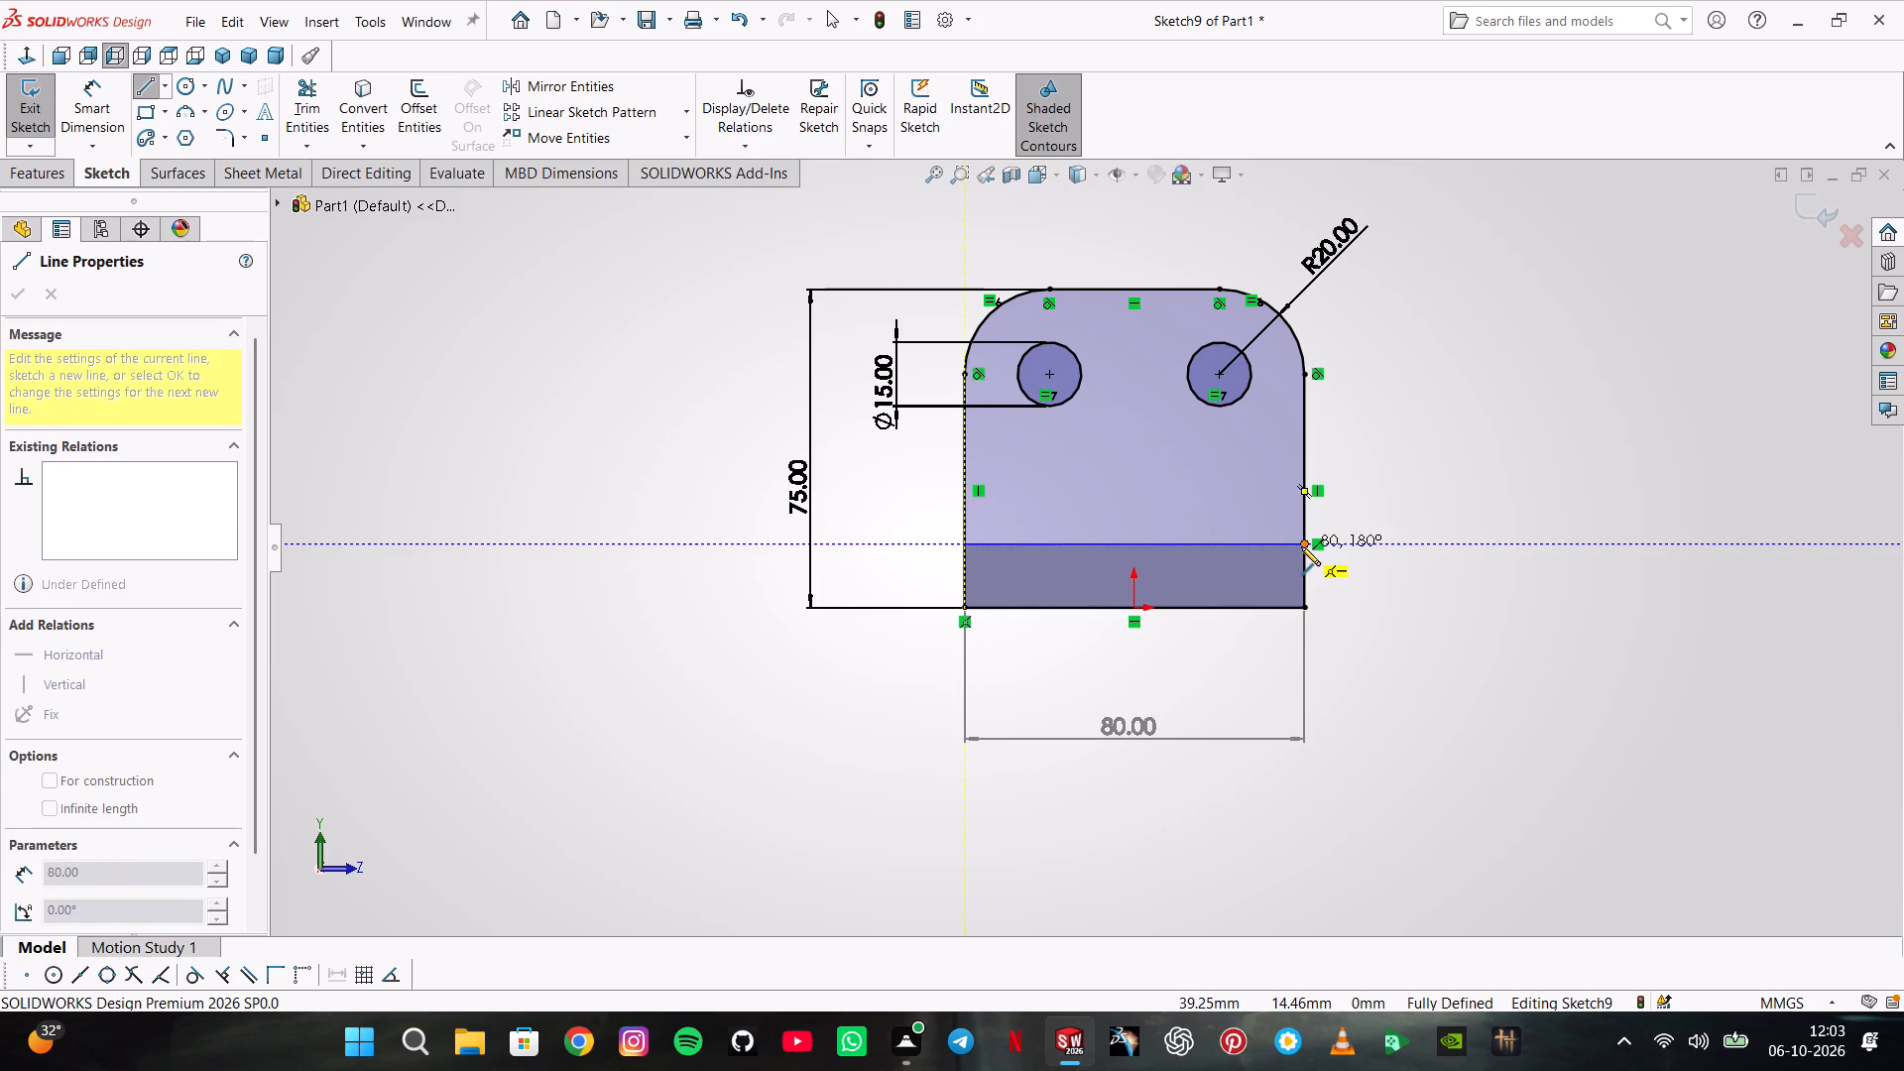
click(1301, 546)
double_click(416, 464)
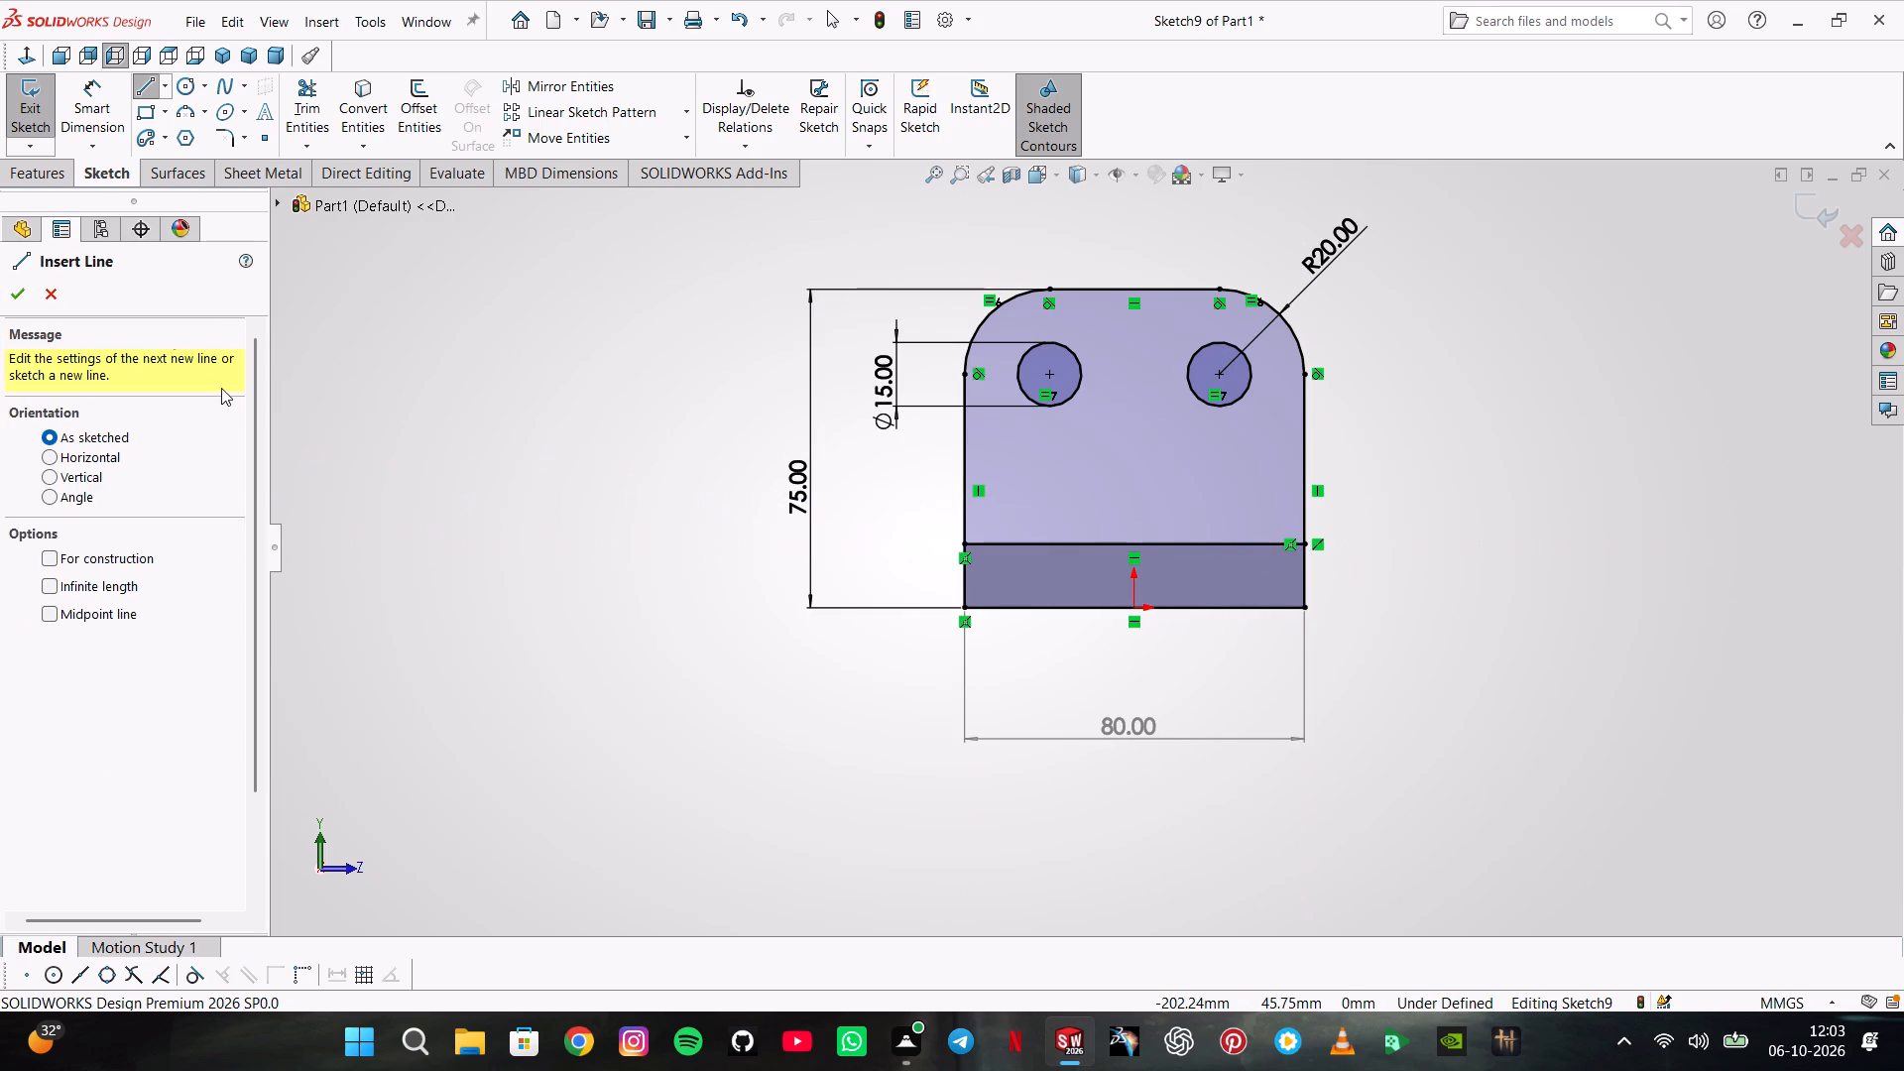
Trim the two side segments and the bottom line below the new horizontal line, using Trim to closest.
click(293, 124)
click(964, 578)
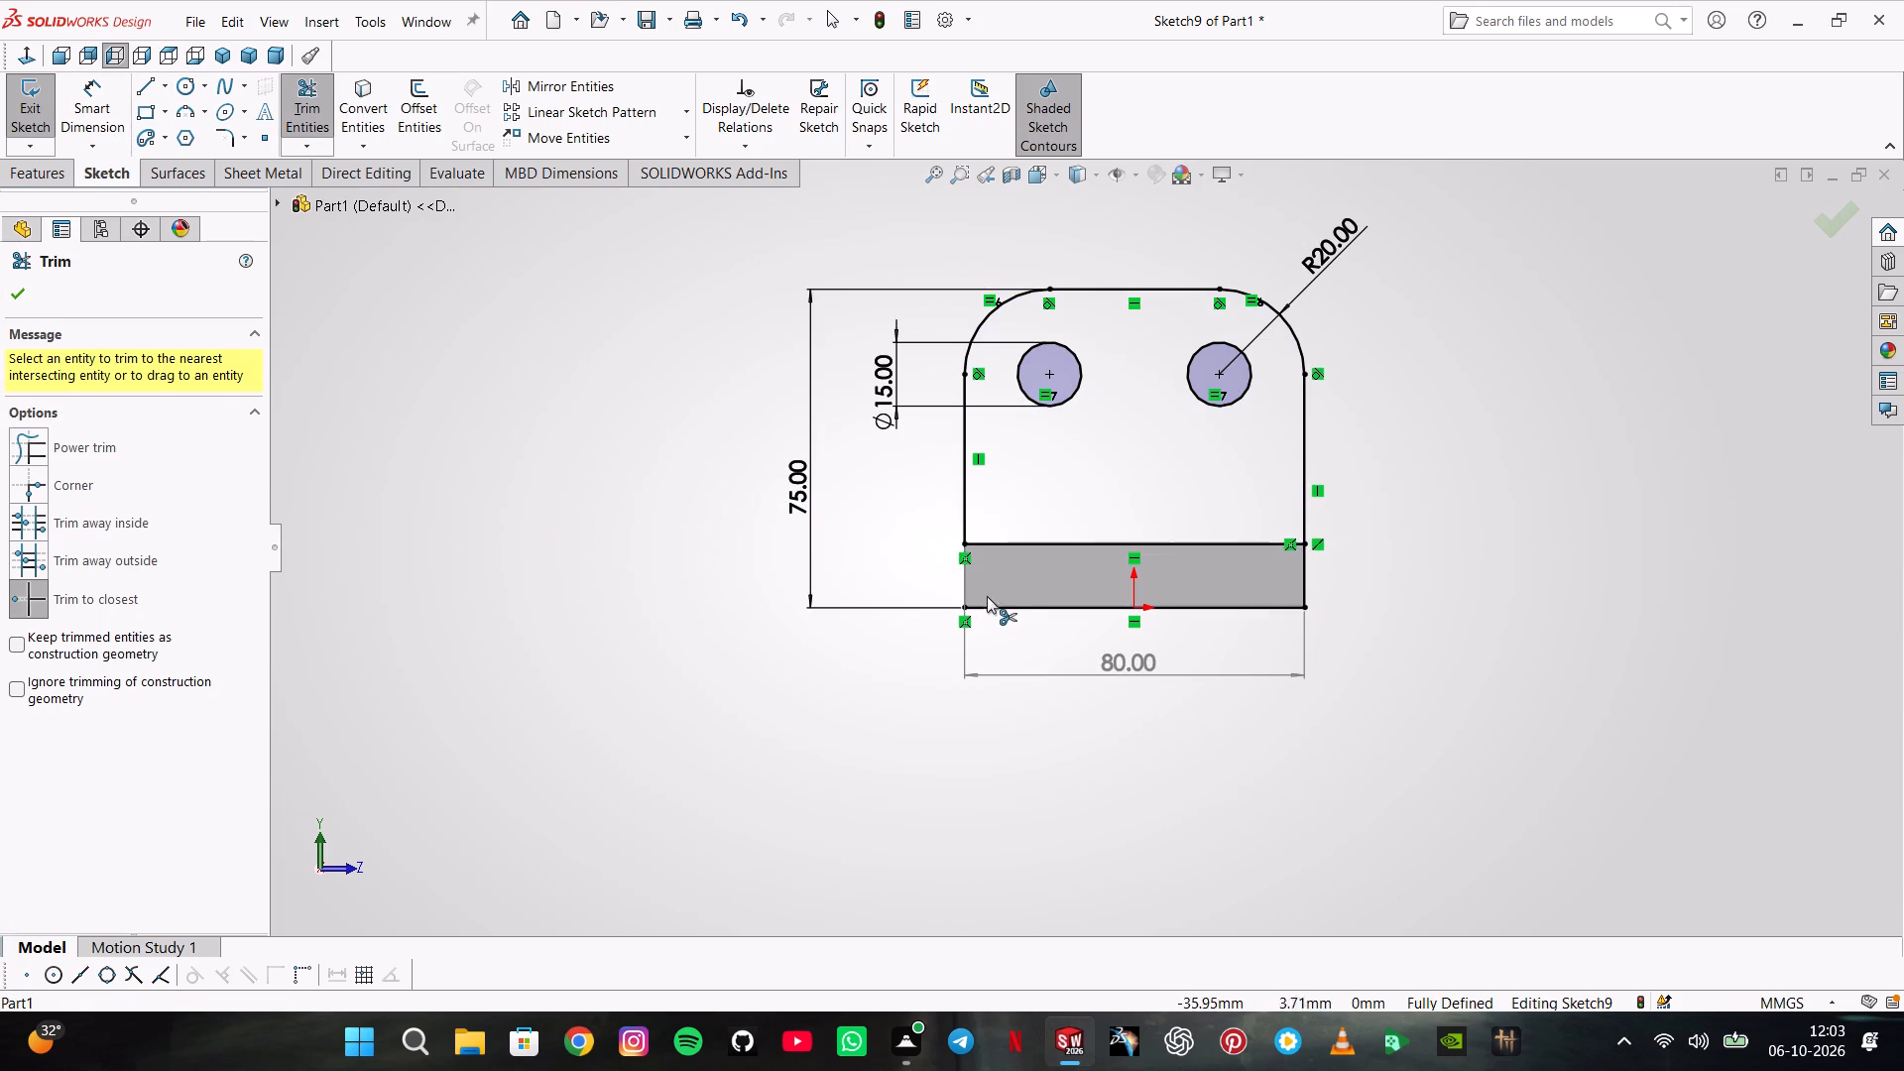
click(1008, 605)
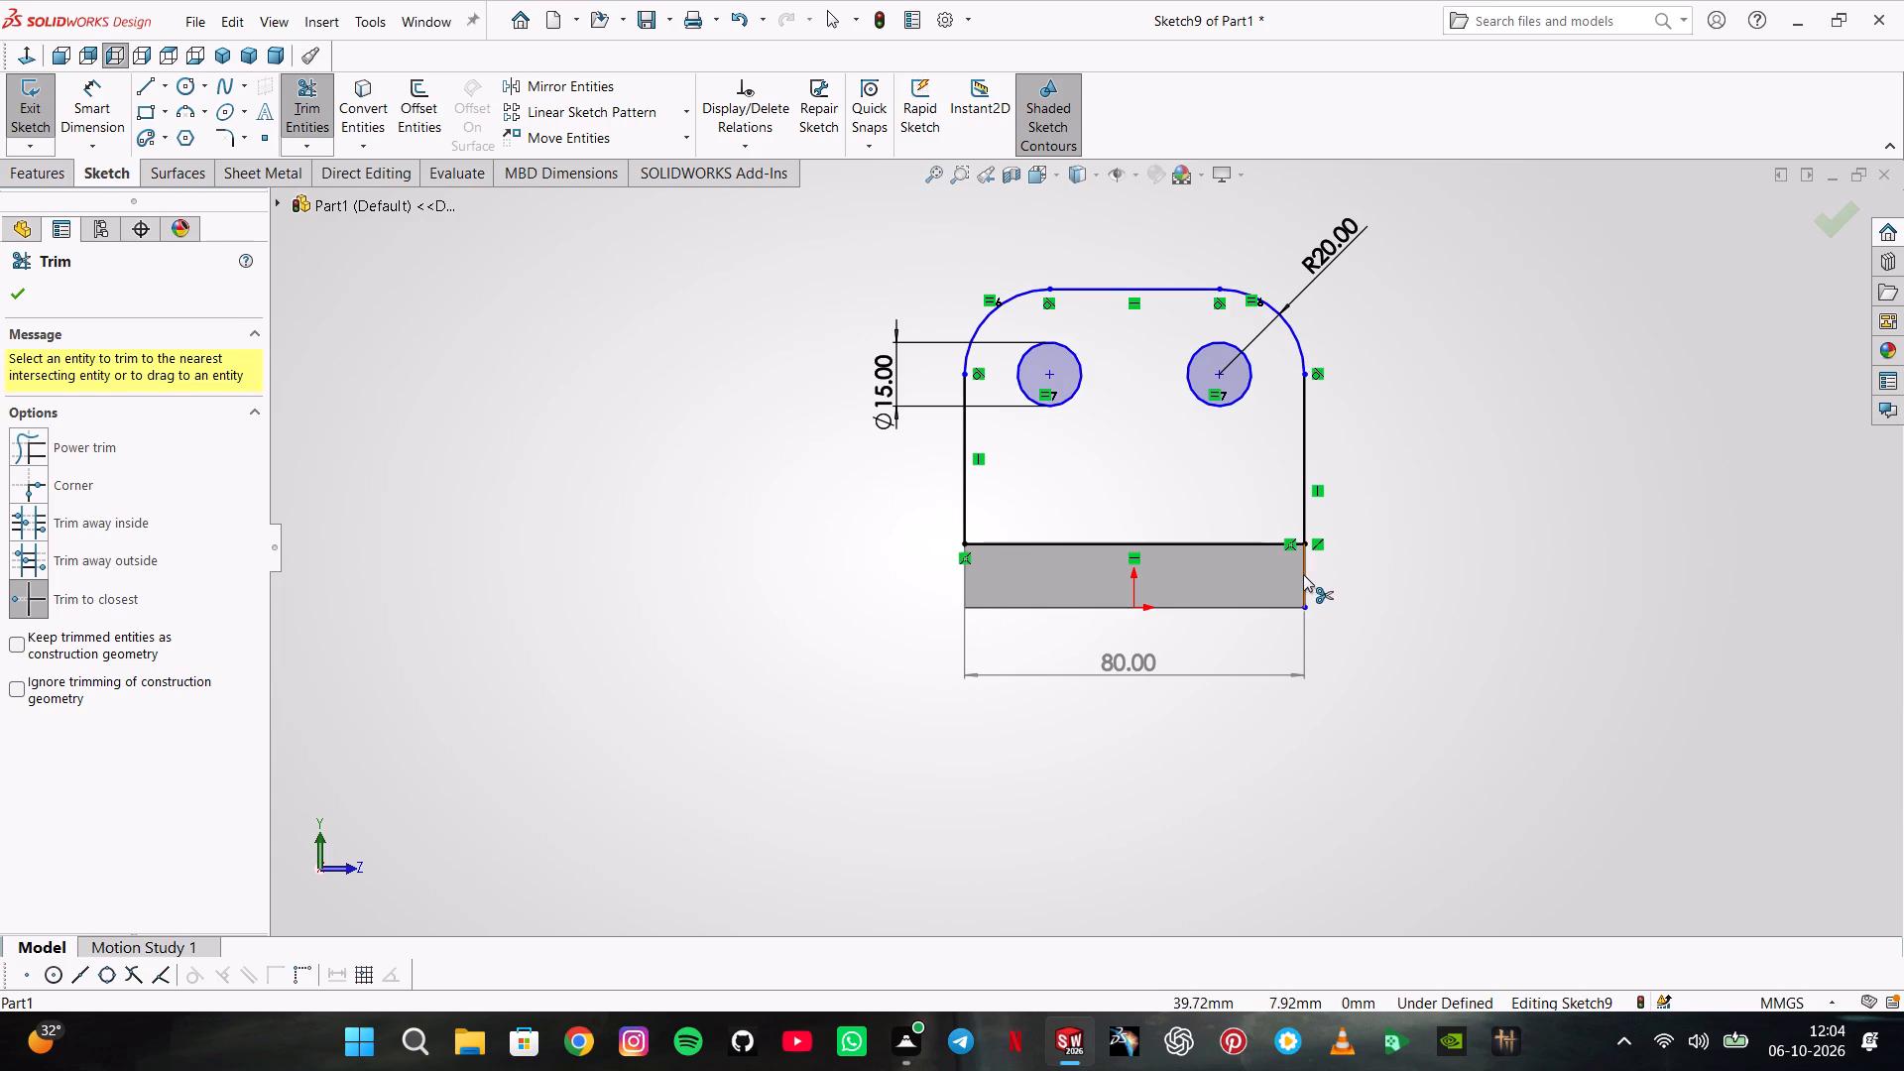
click(1303, 574)
Extrude the wall profile as a merged blind boss 25 mm deep, with the direction reversed over the plate.
middle_drag(1308, 566, 1224, 638)
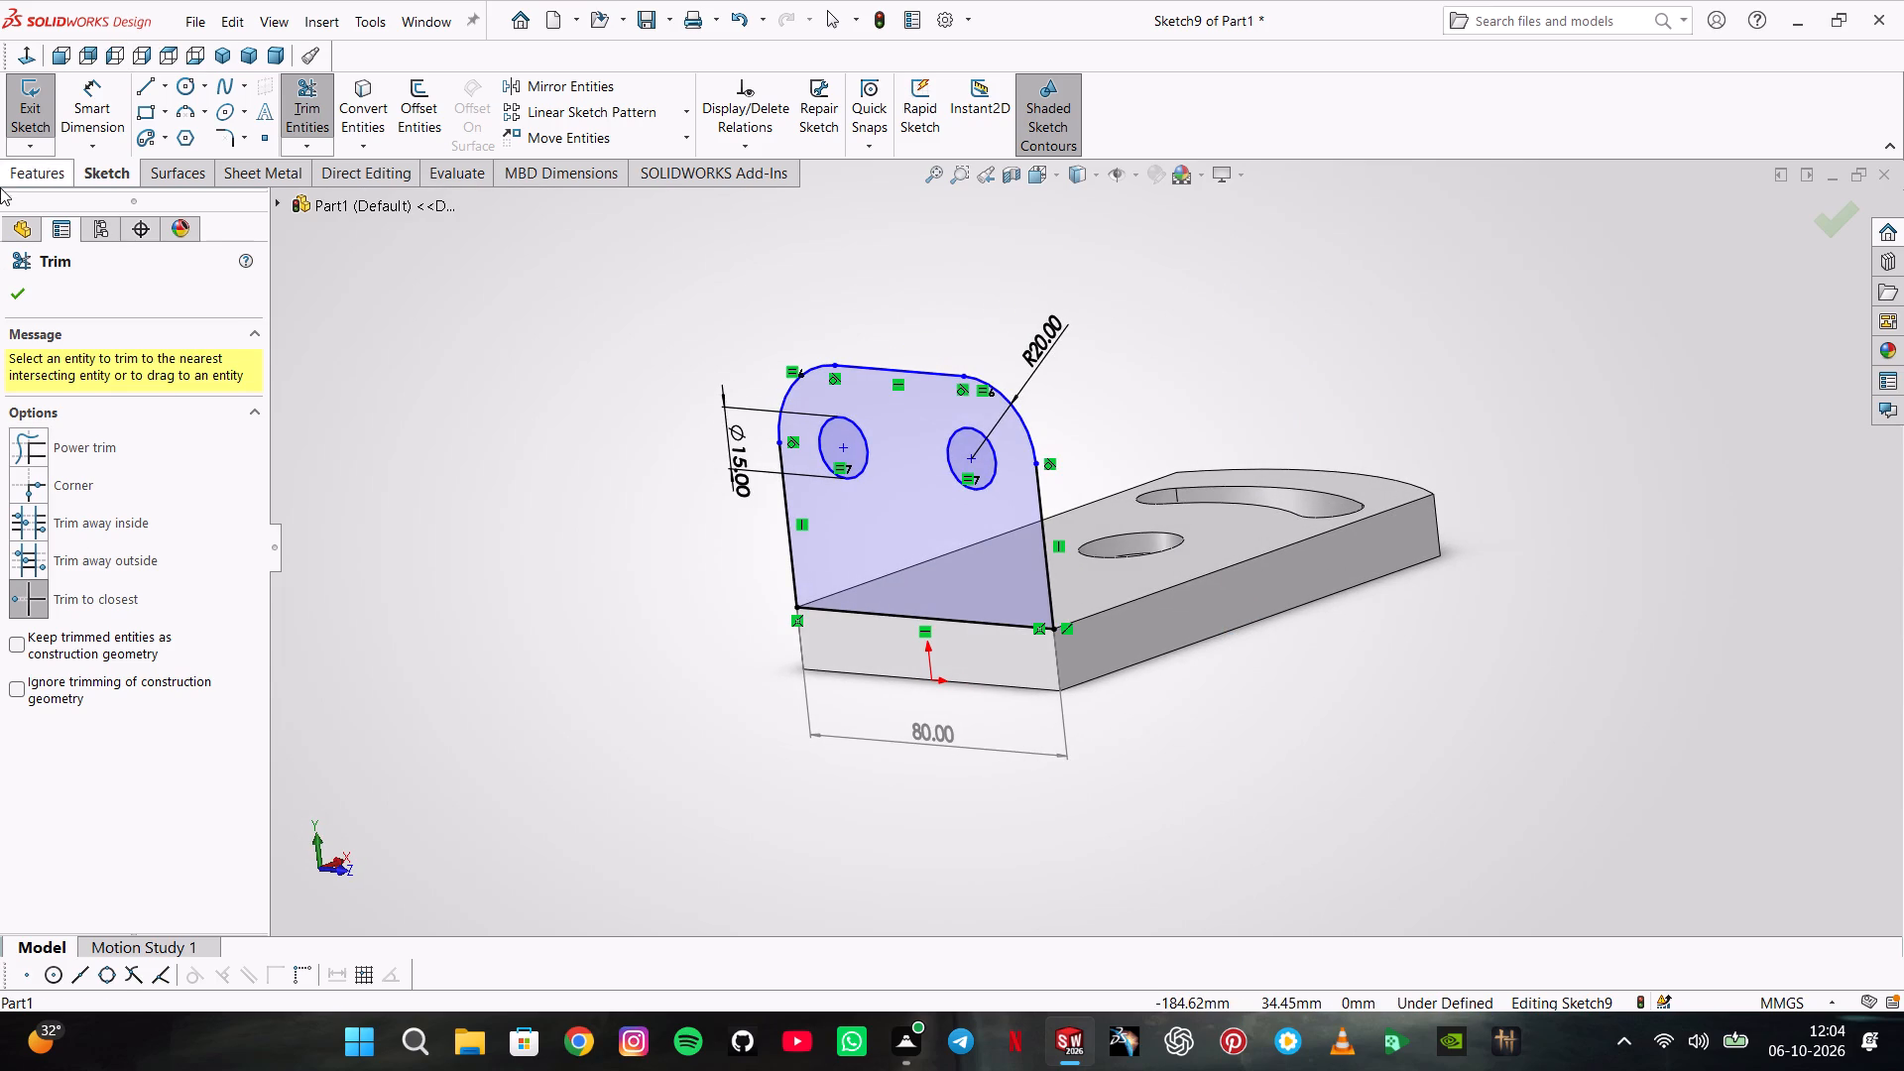
click(17, 176)
click(105, 127)
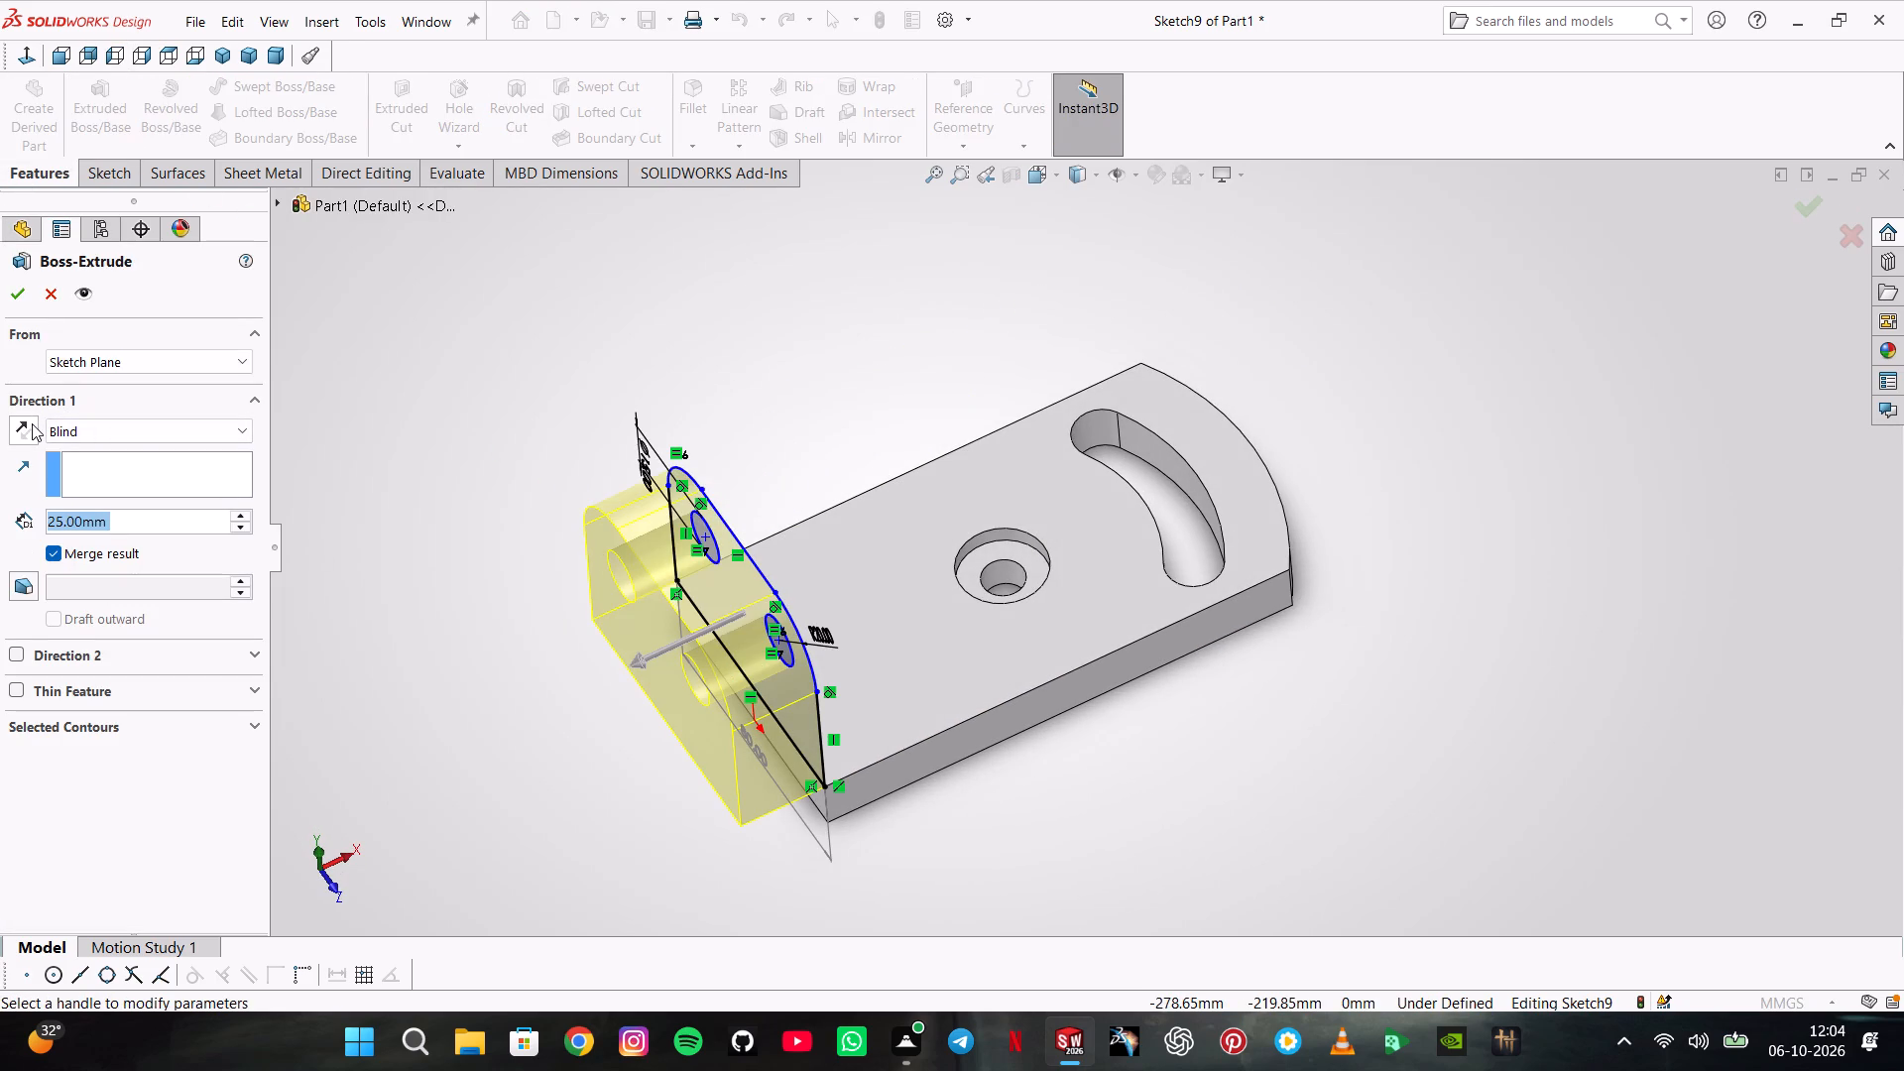
click(32, 423)
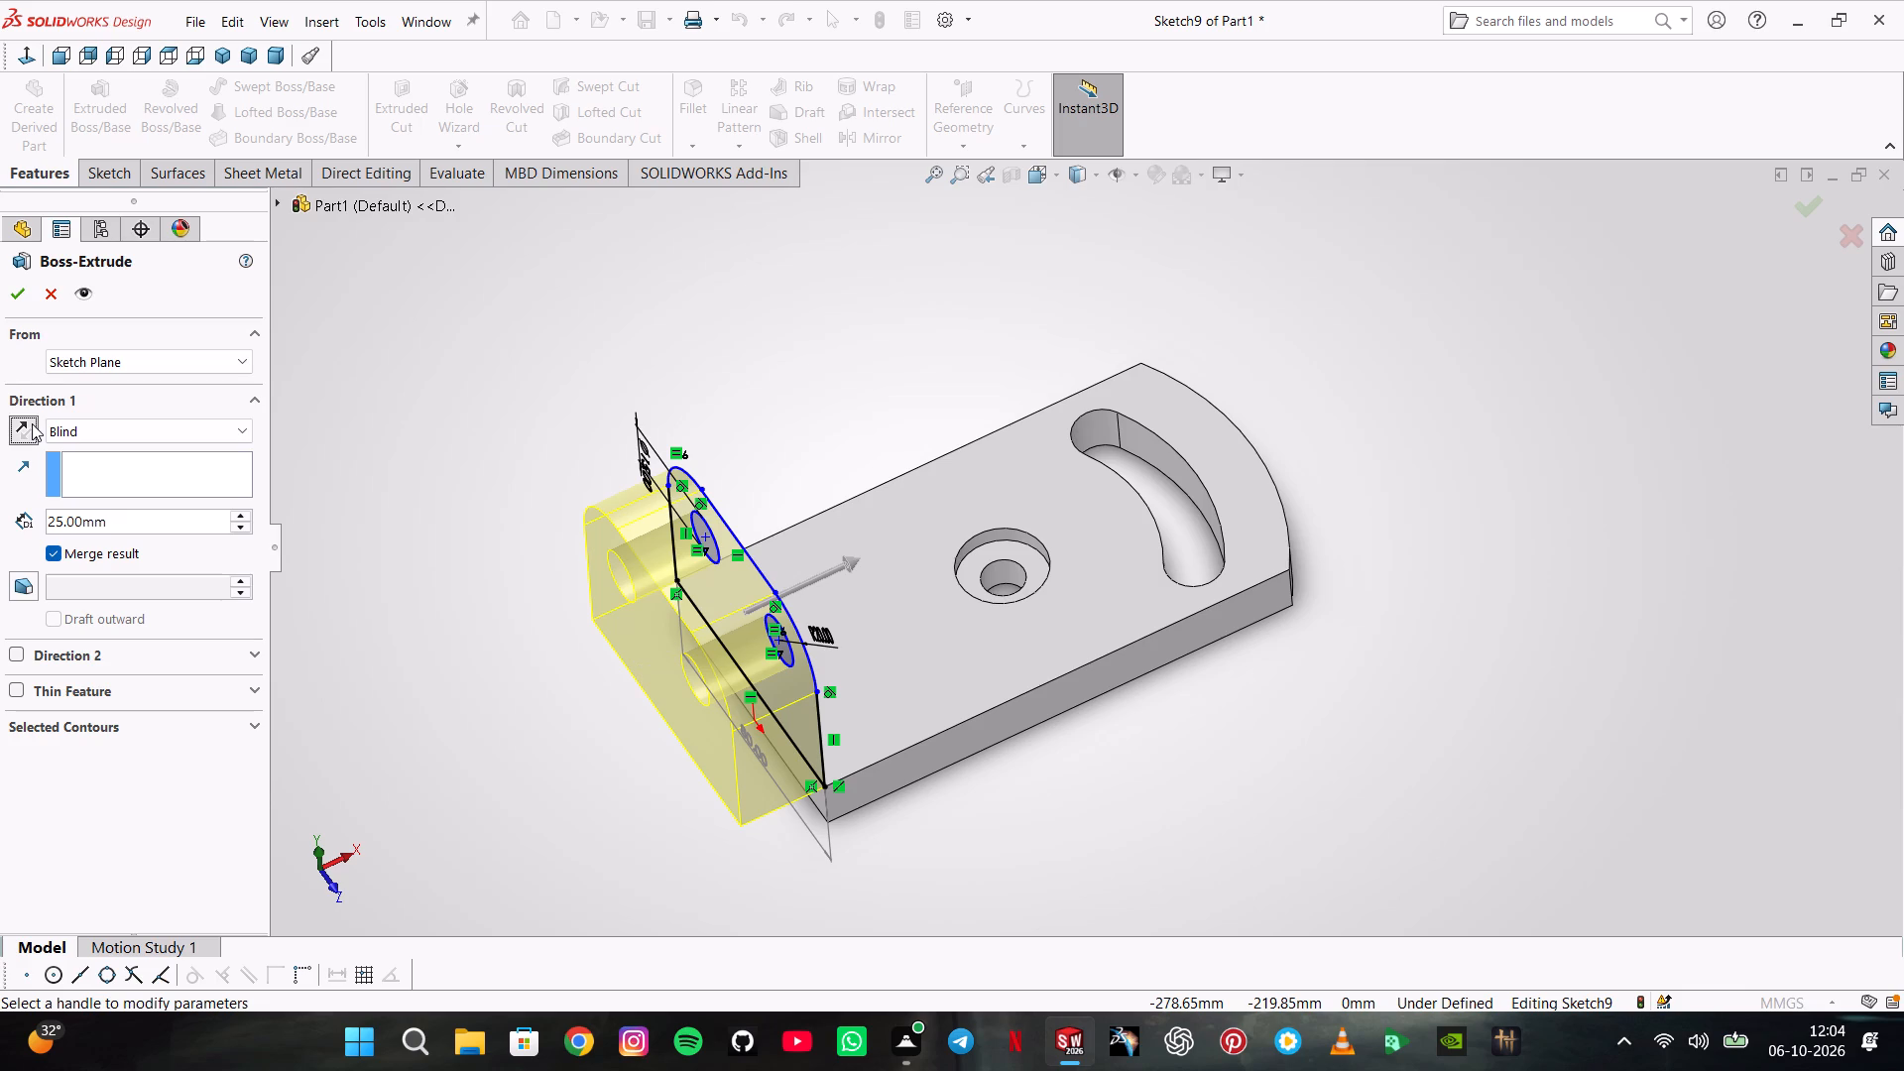
text(15)
key(Return)
key(Return)
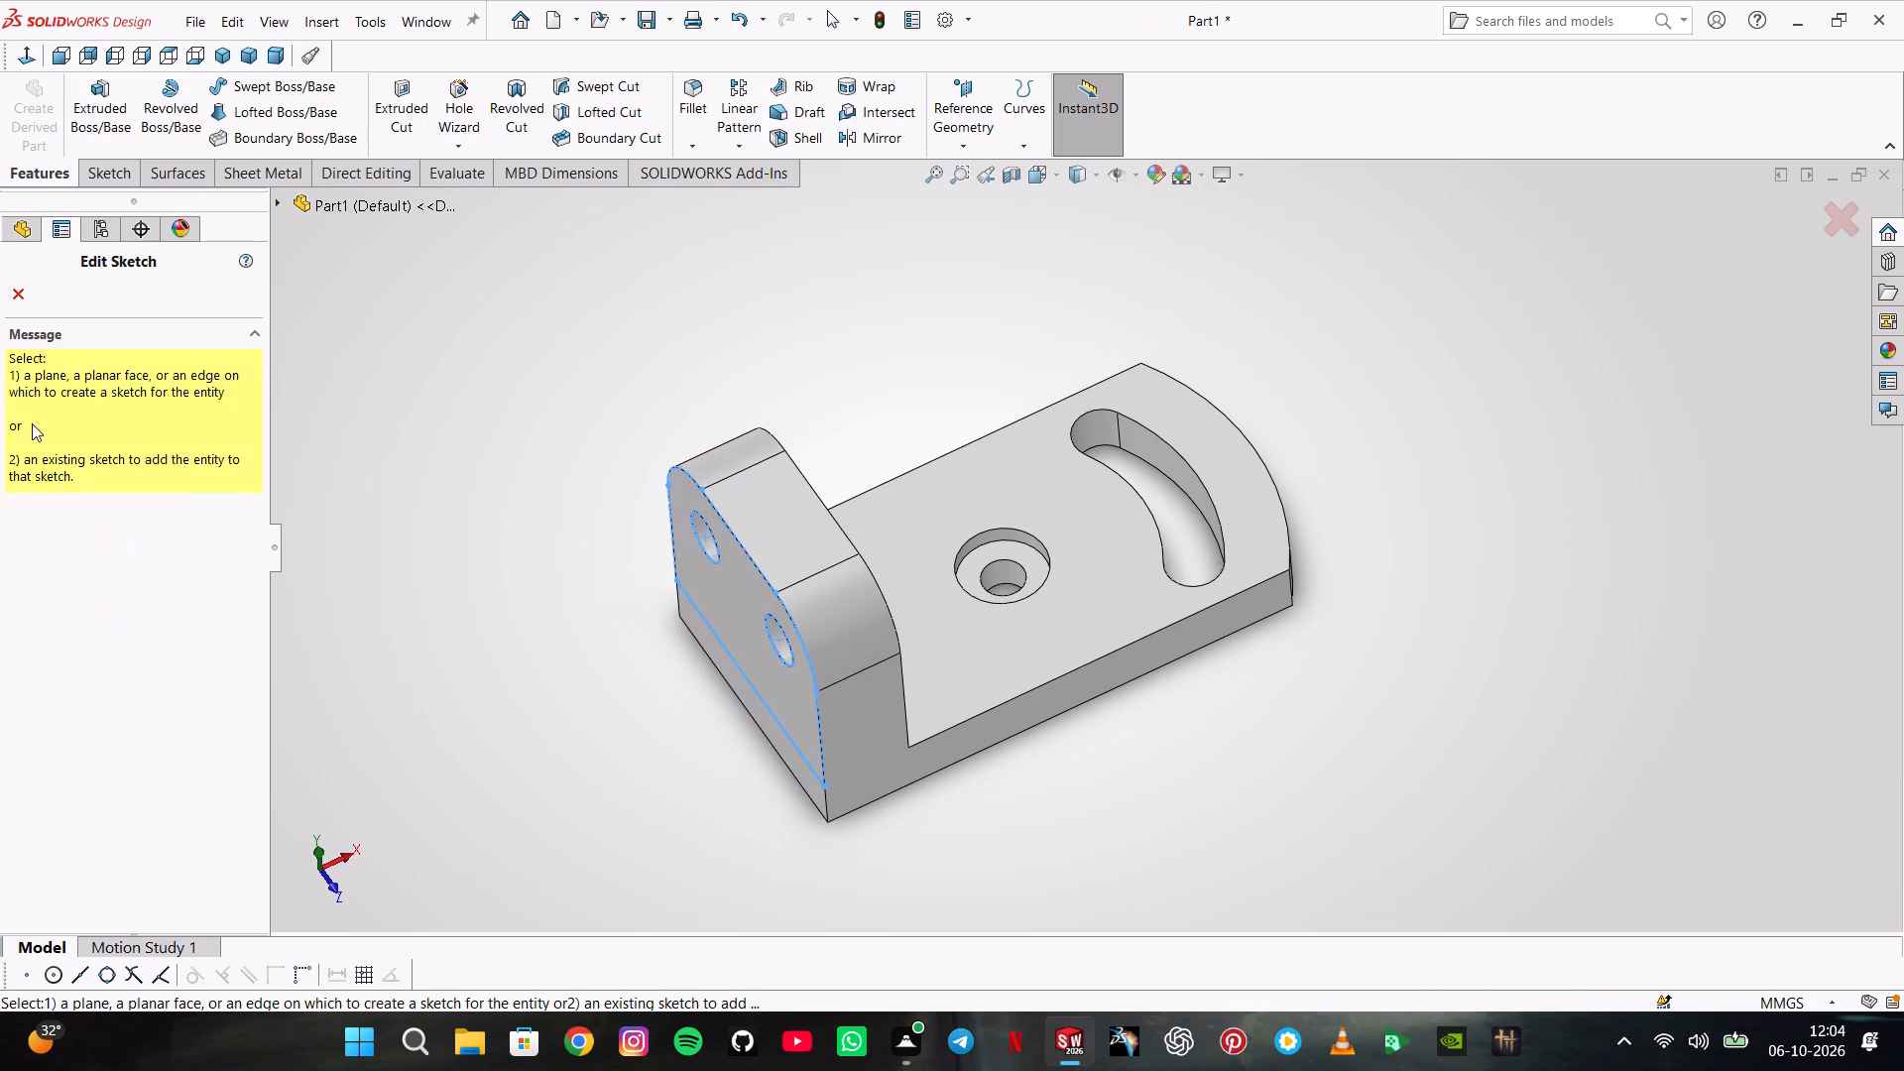
click(19, 291)
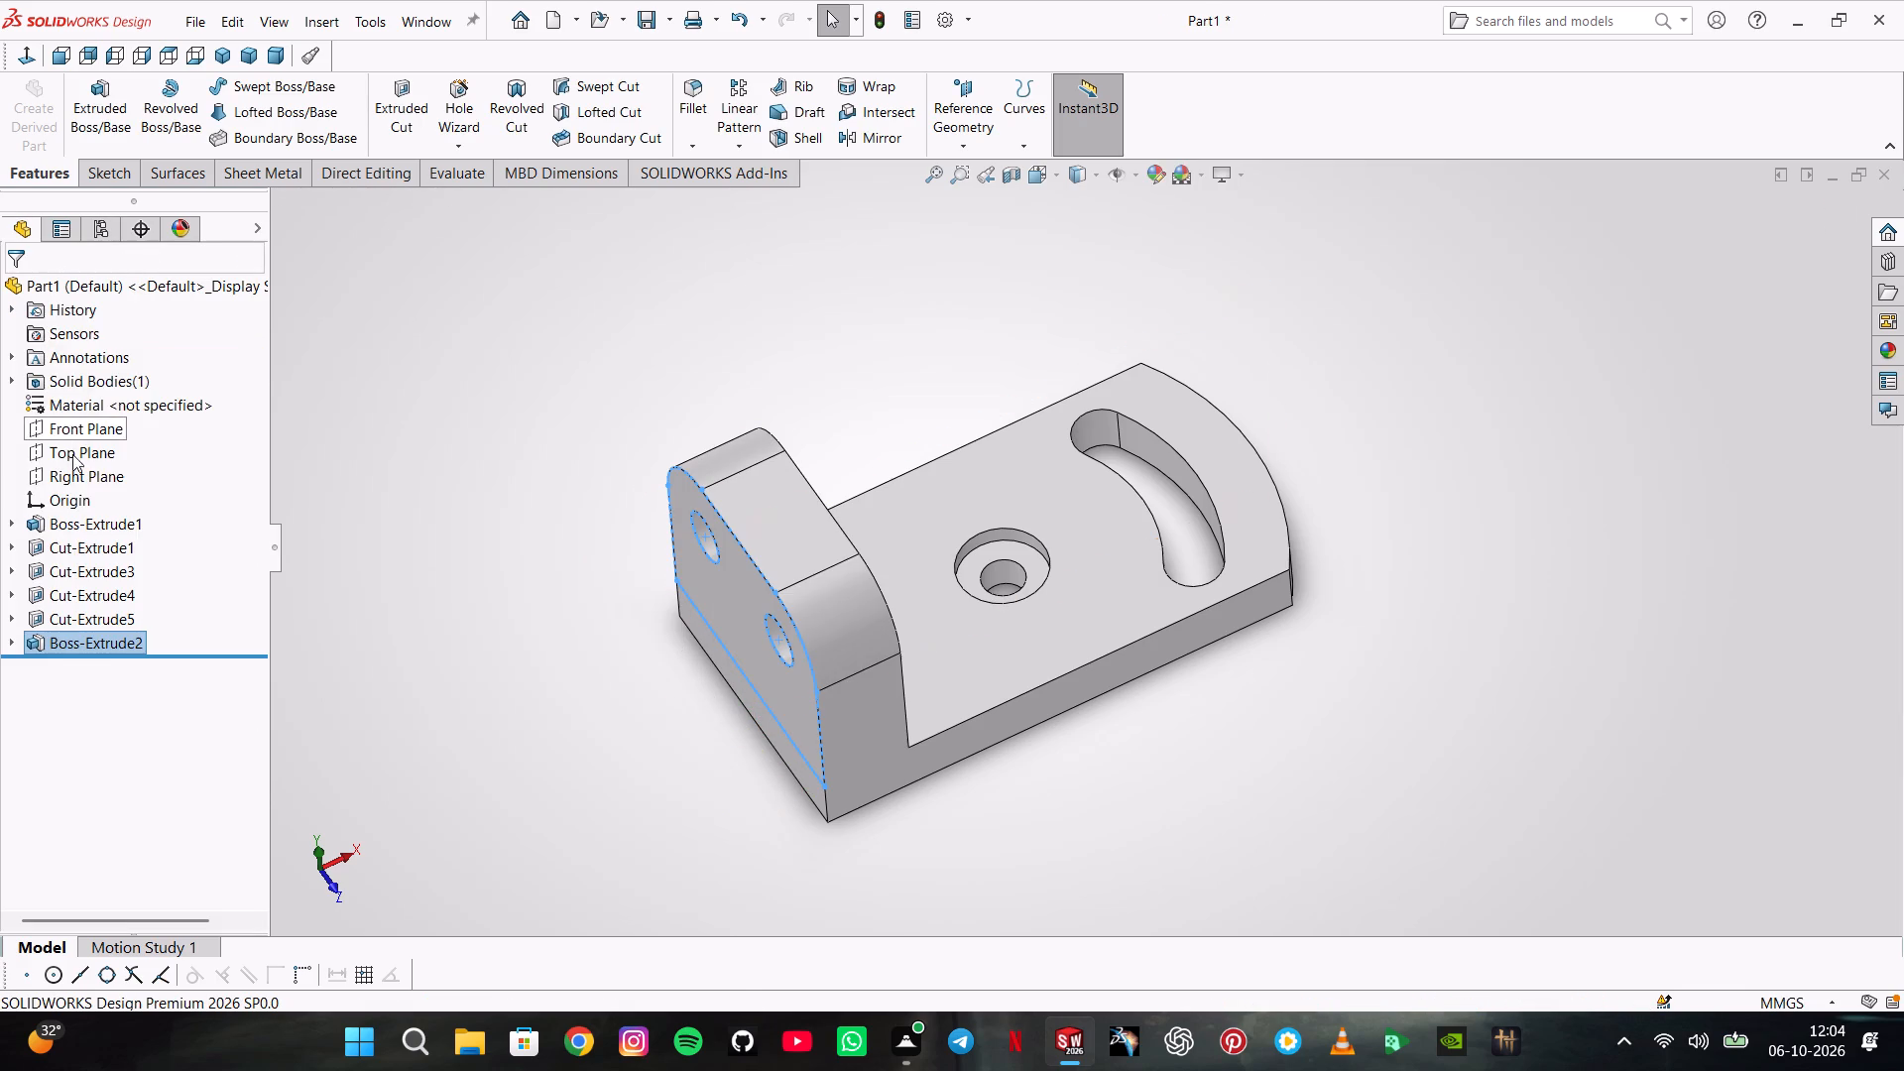
Edit the end wall's extrusion and set its depth to 15 mm.
right_click(67, 634)
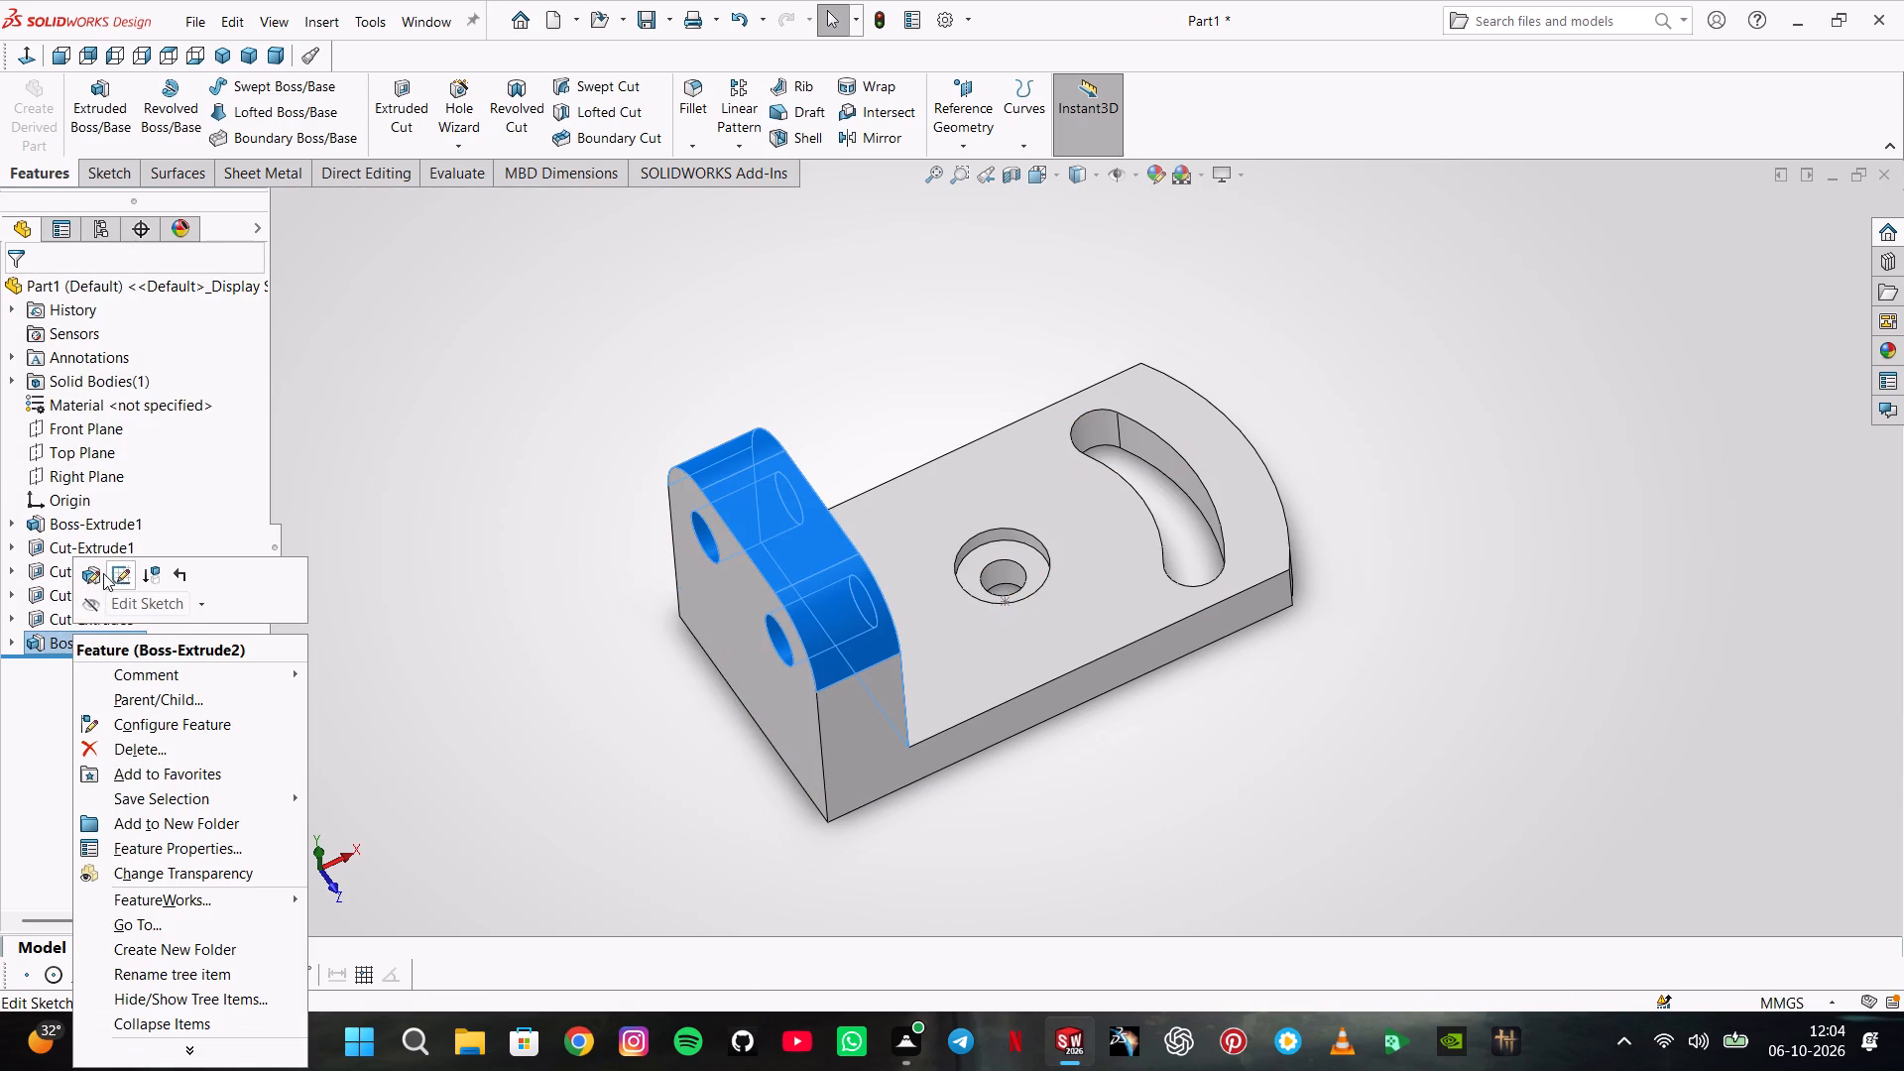
click(103, 573)
text(15)
key(Return)
key(Return)
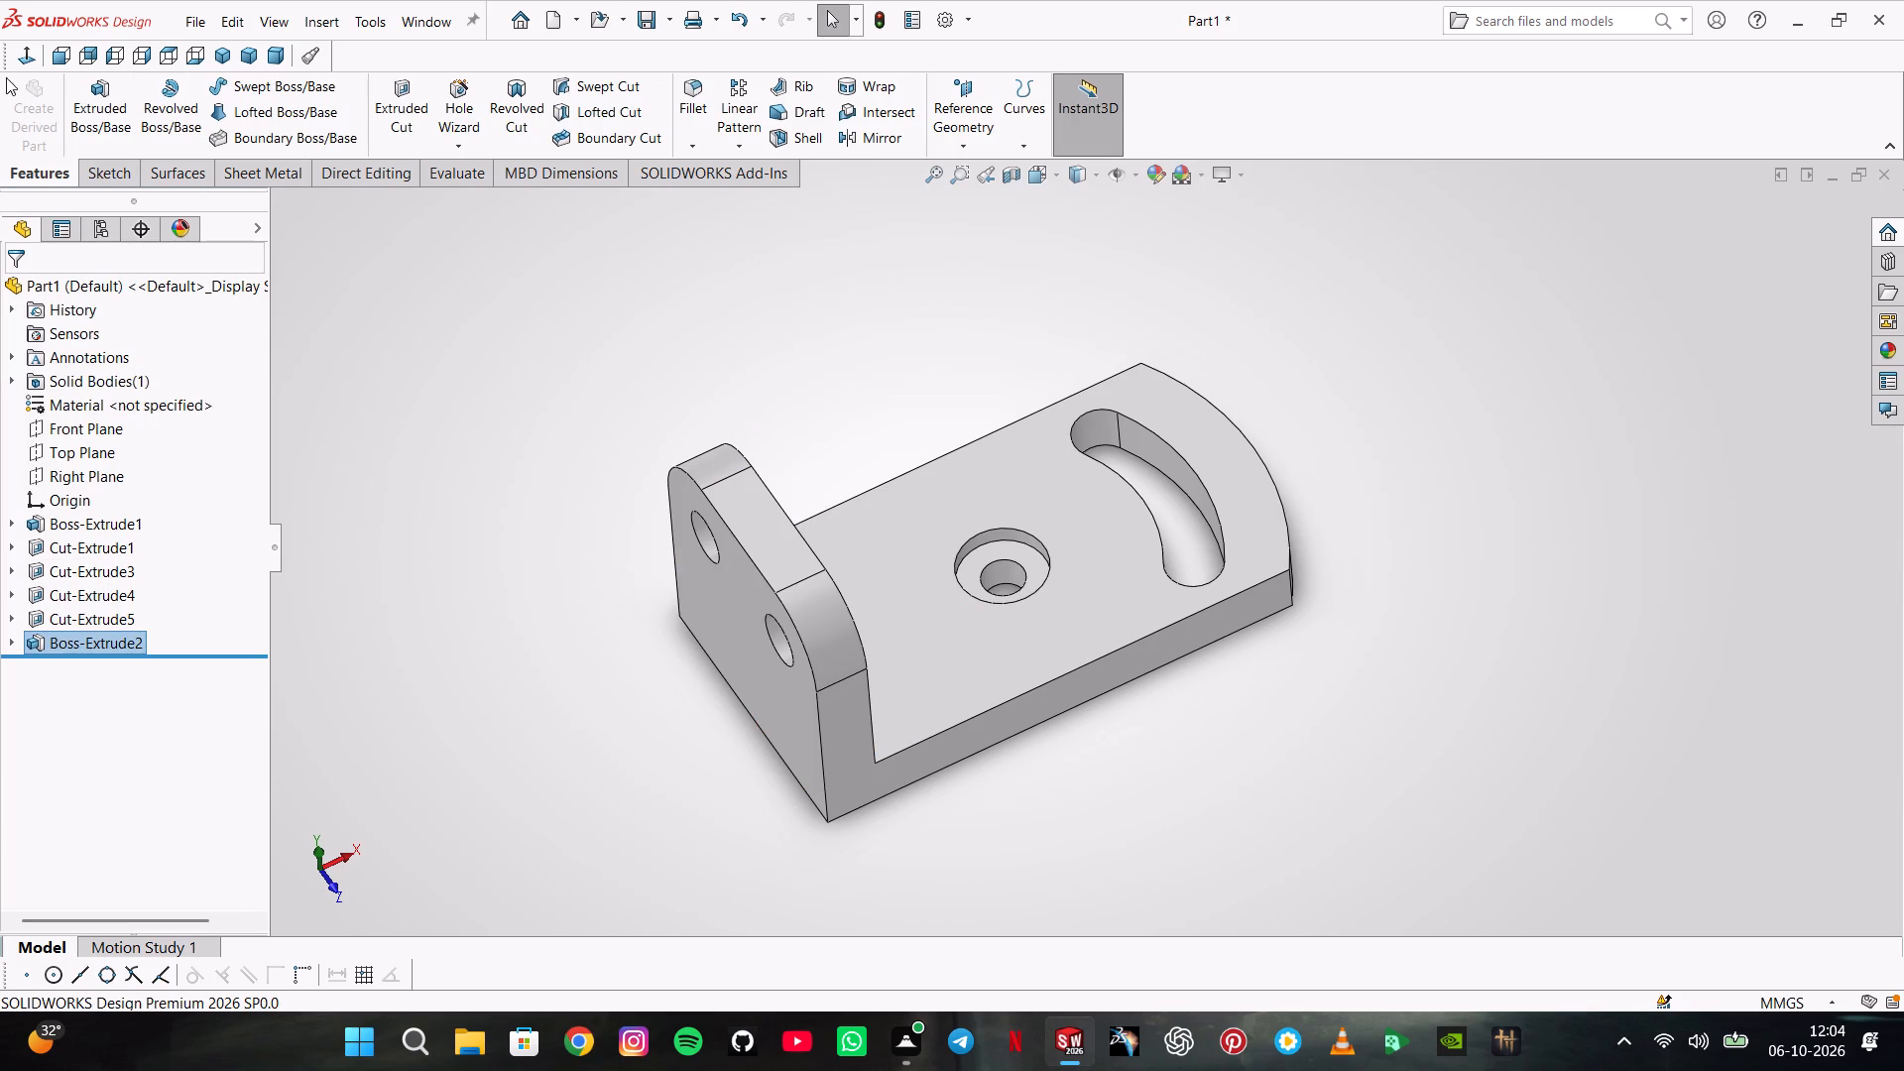
Show the part in isometric view and save it as Part52 in the LEVEL4 folder.
click(223, 48)
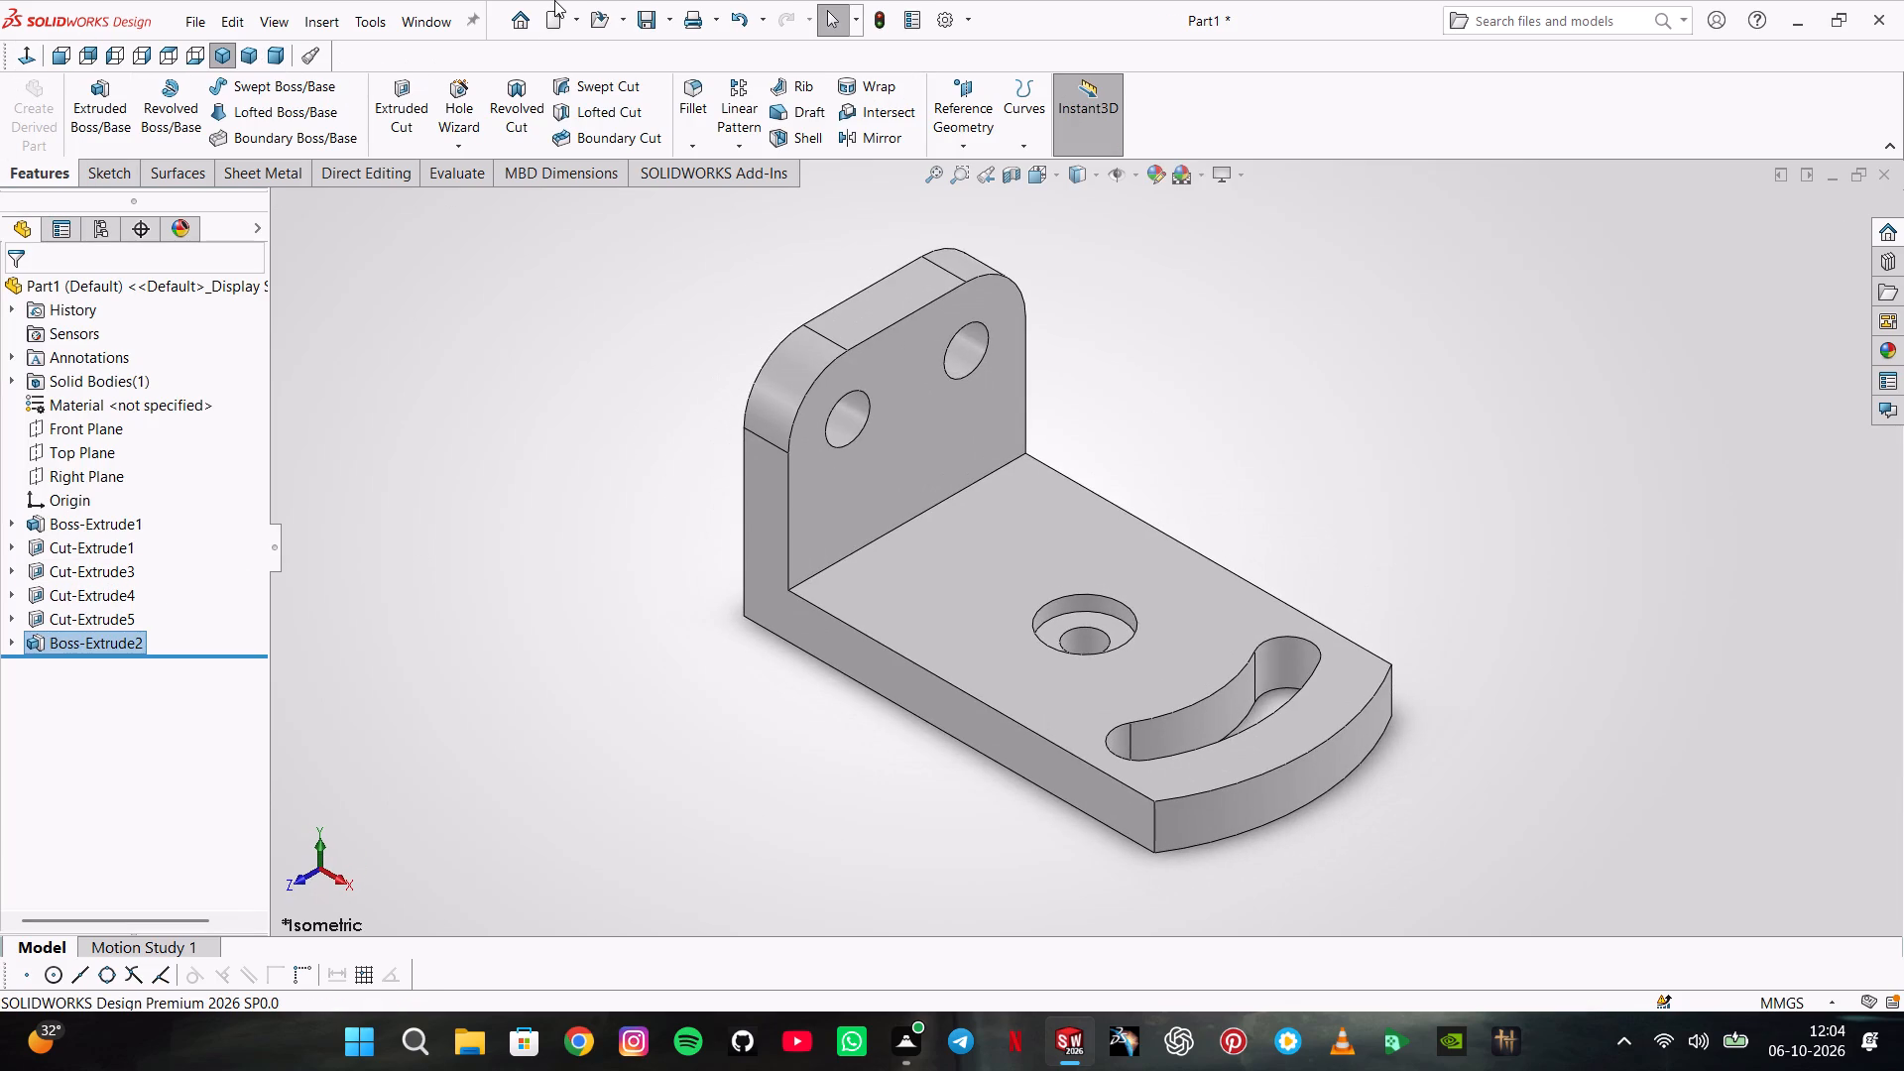
click(653, 17)
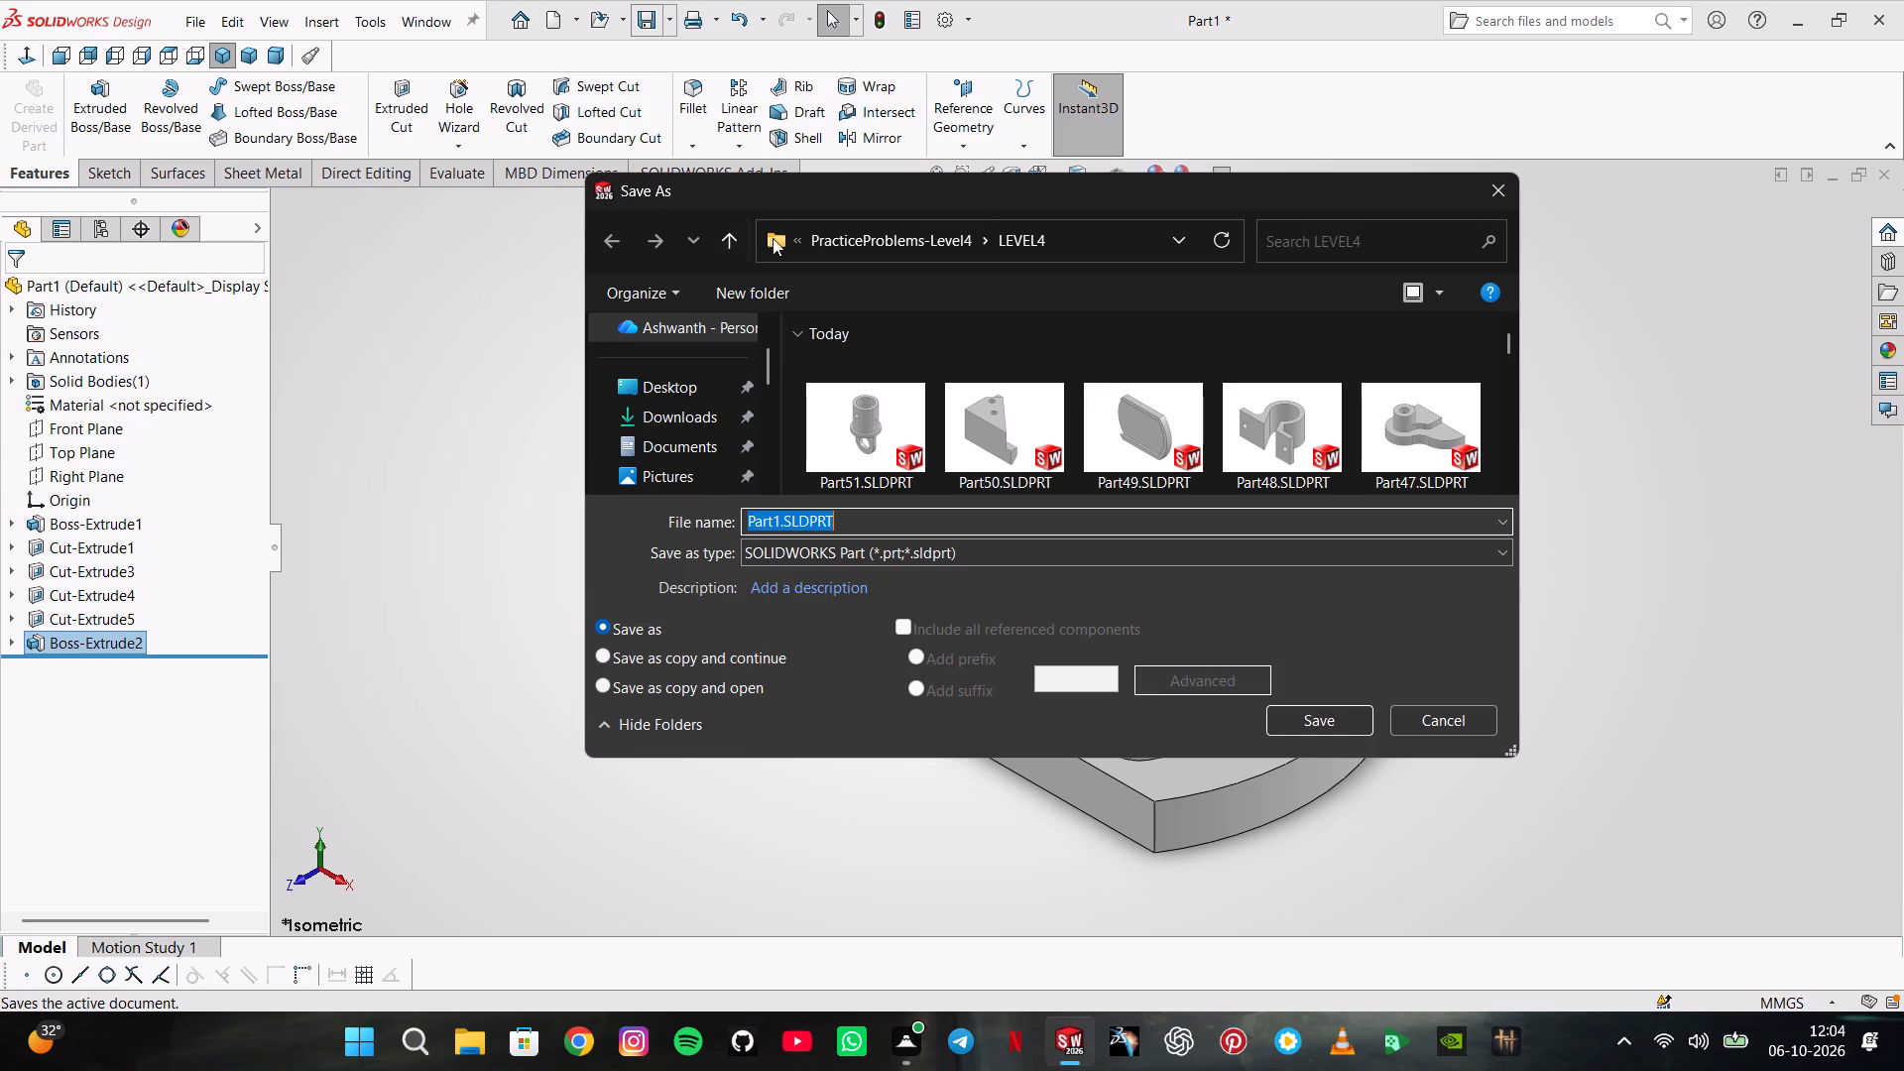
click(779, 514)
key(BackSpace)
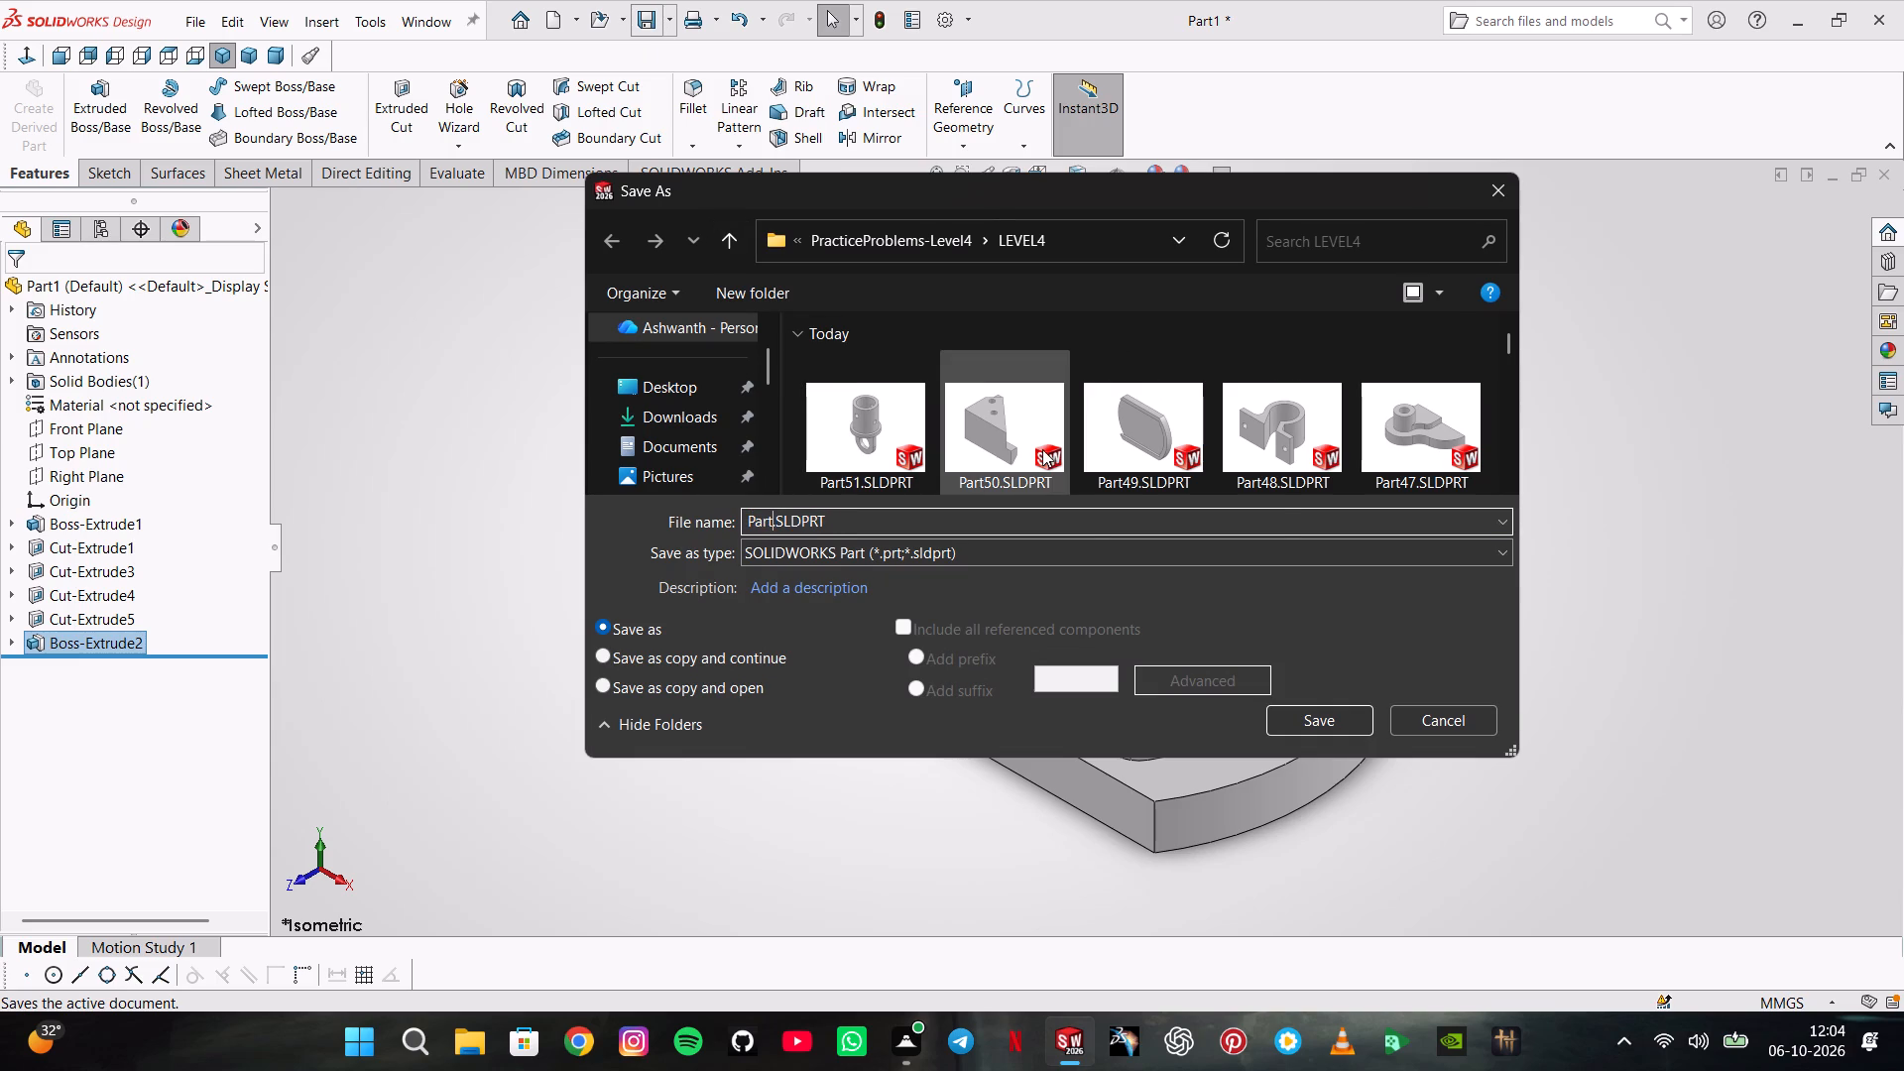
key(5)
key(2)
key(Return)
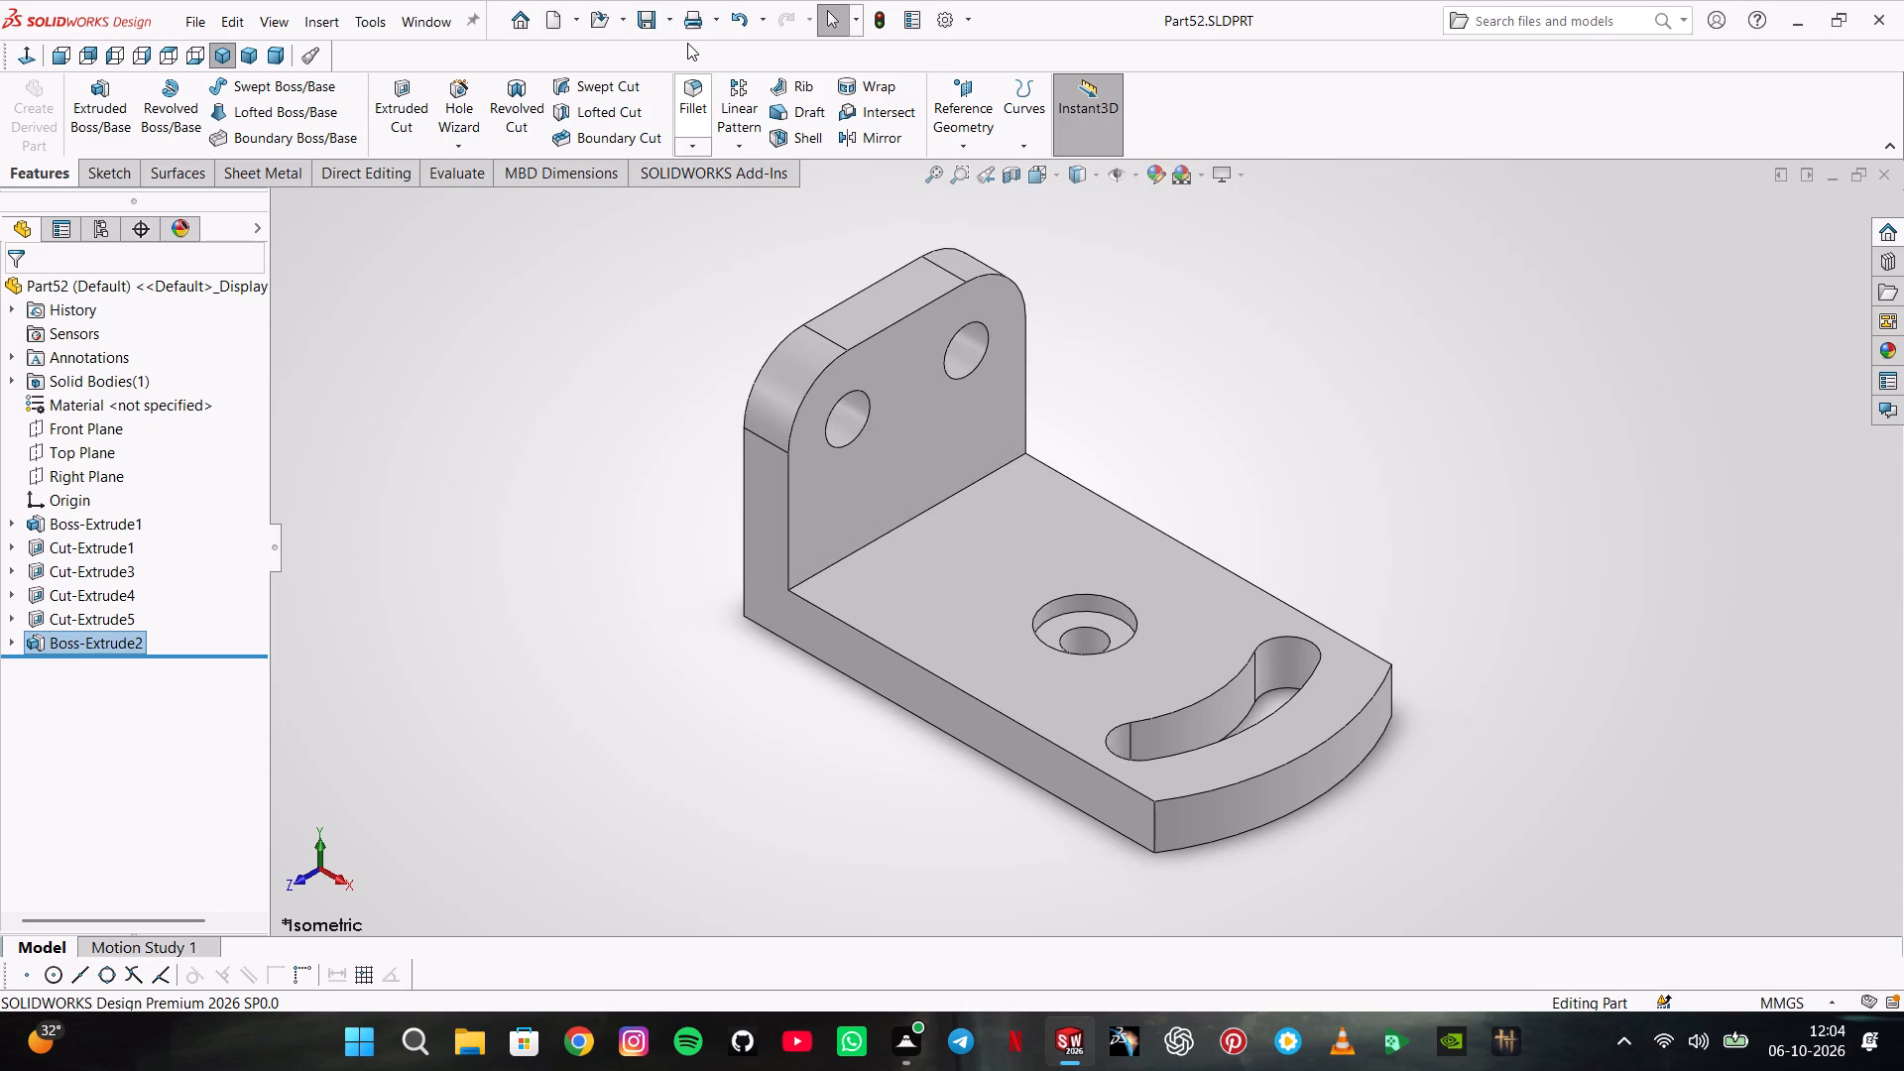
Save a PDF copy of the part as Part52.pdf in the LEVEL4 folder.
click(678, 33)
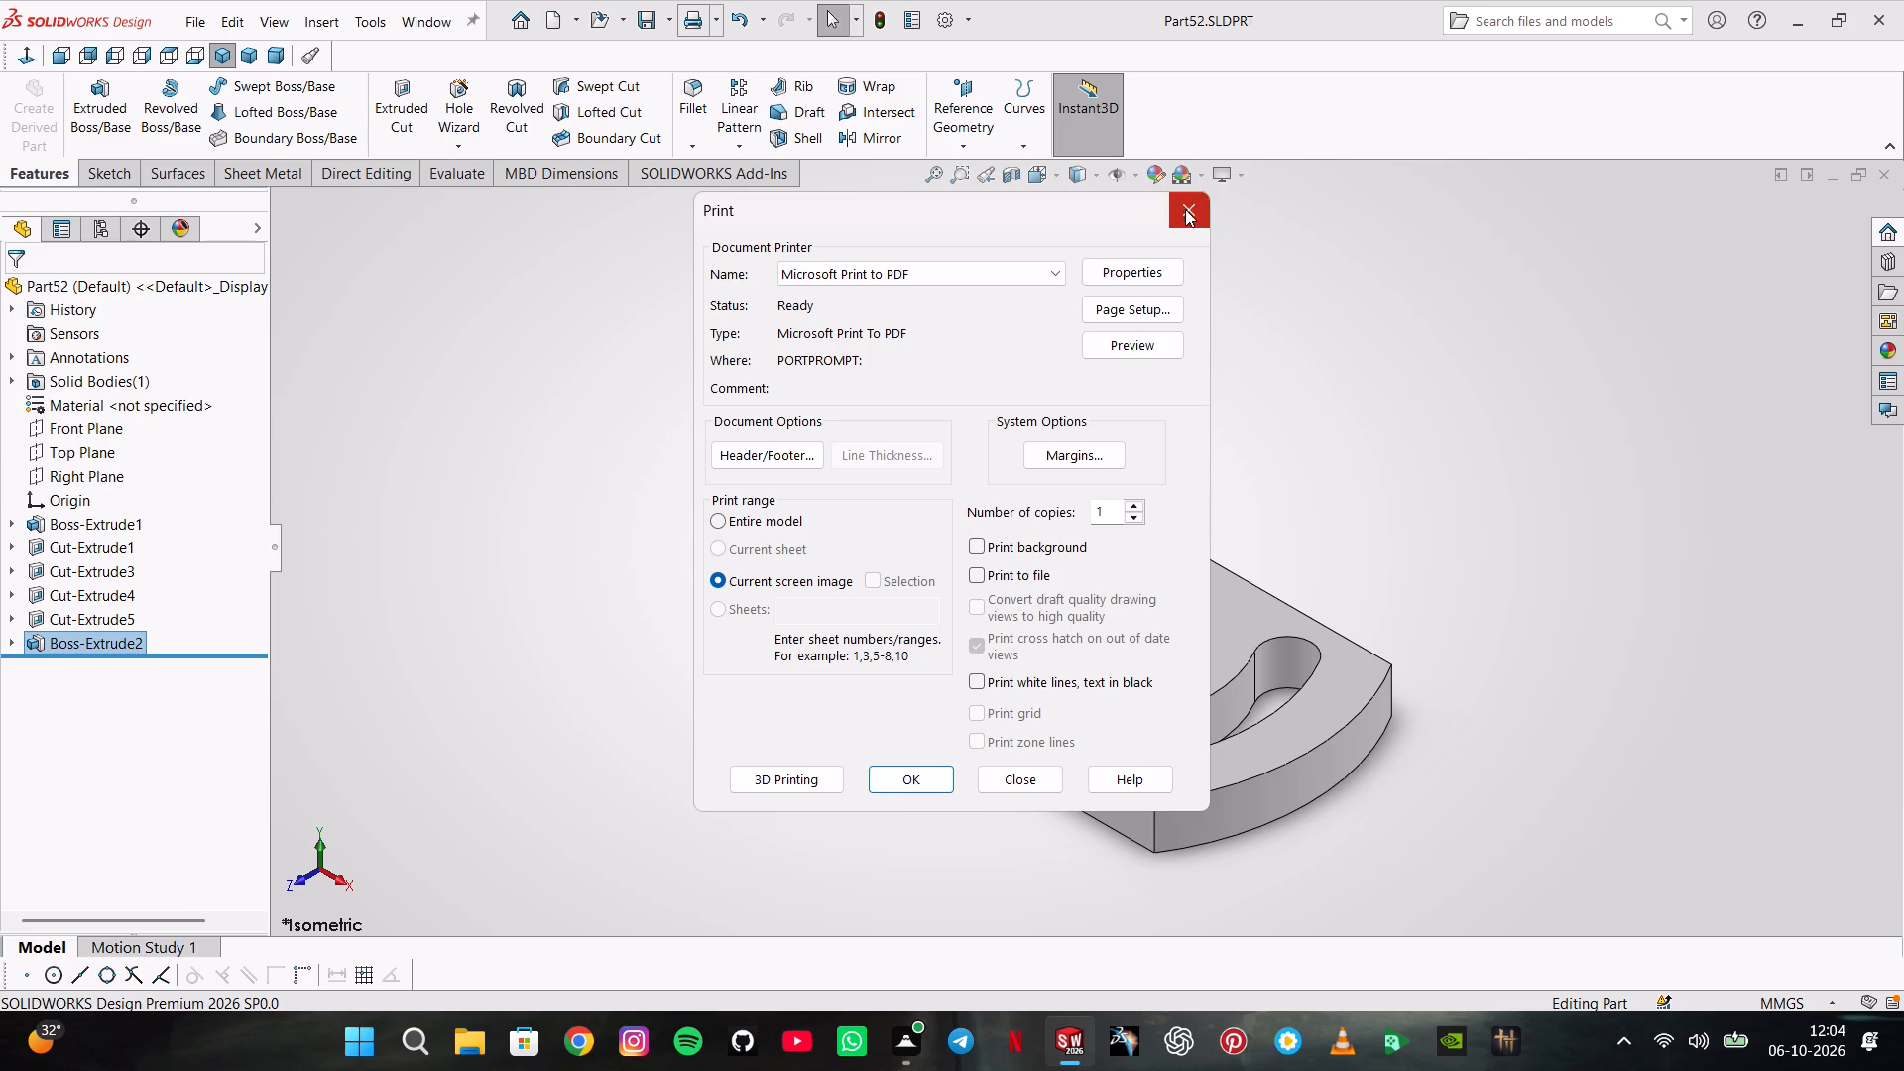
click(1185, 209)
click(674, 25)
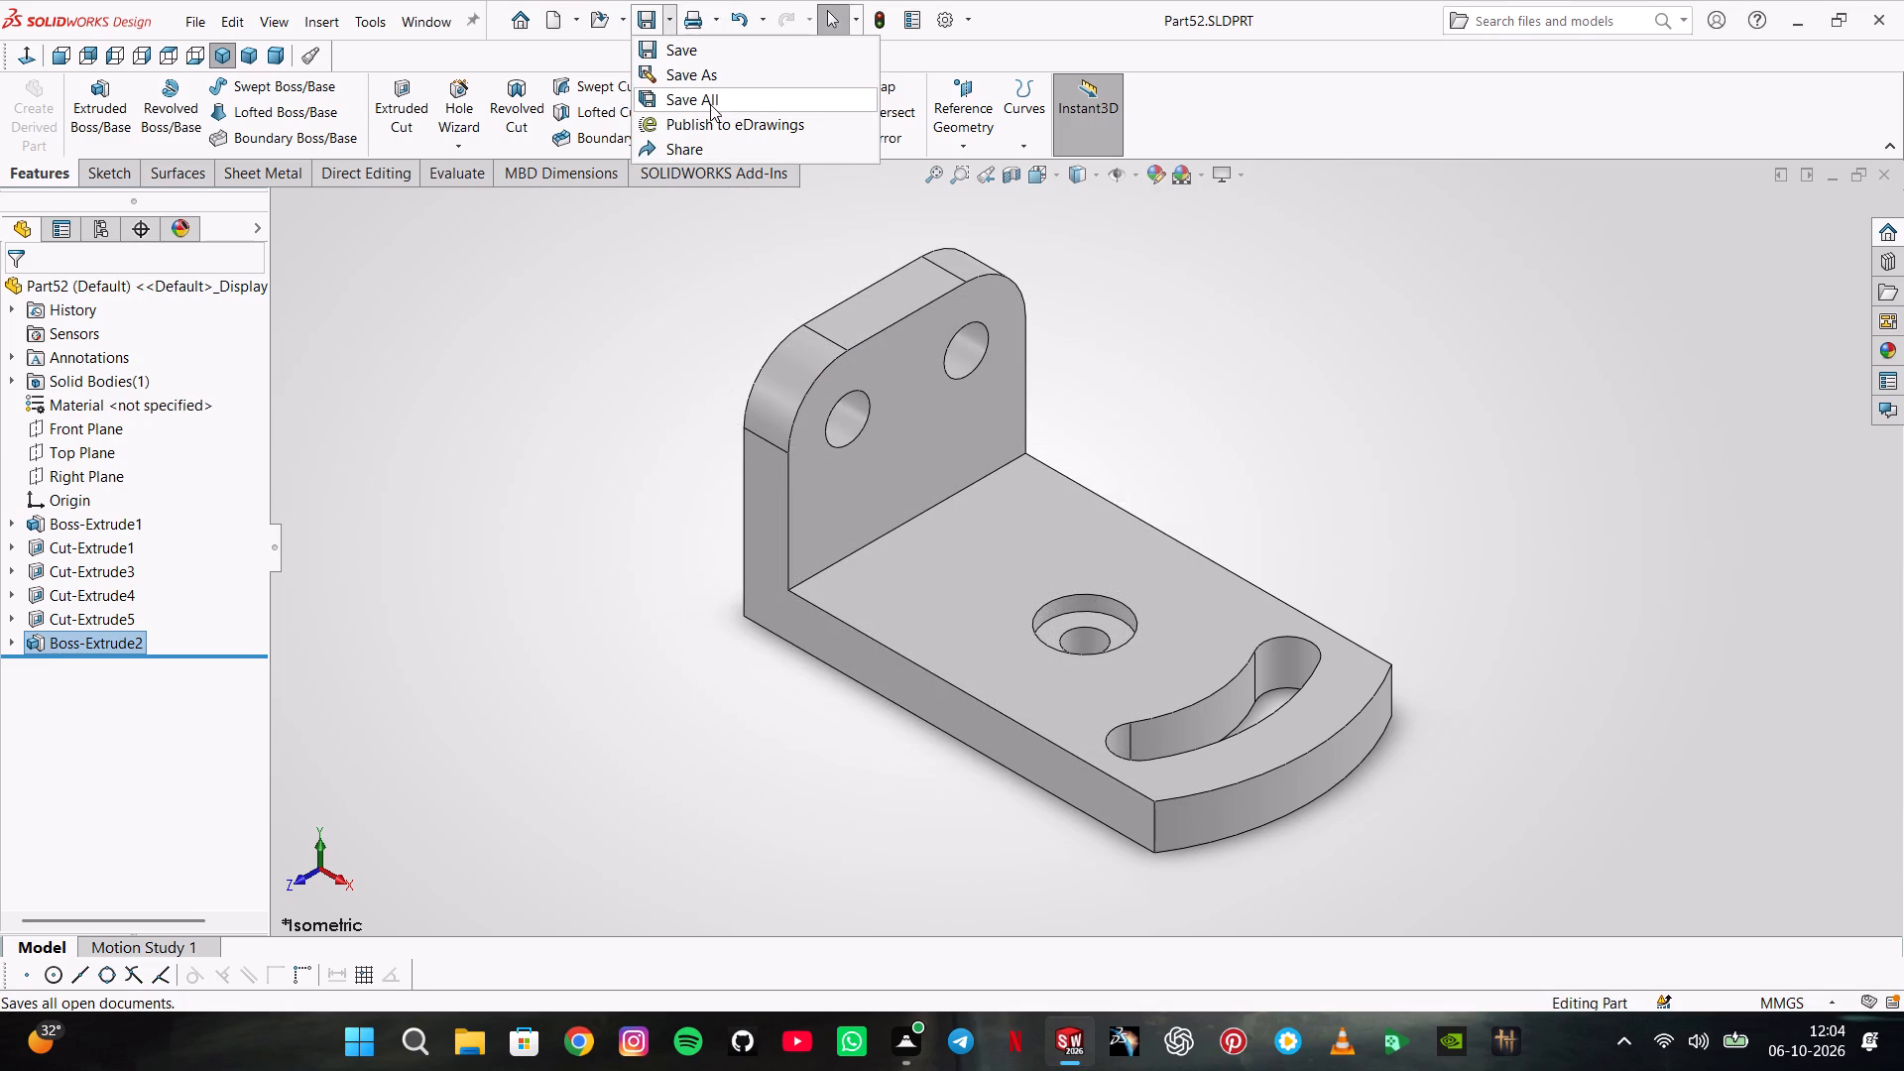
click(703, 78)
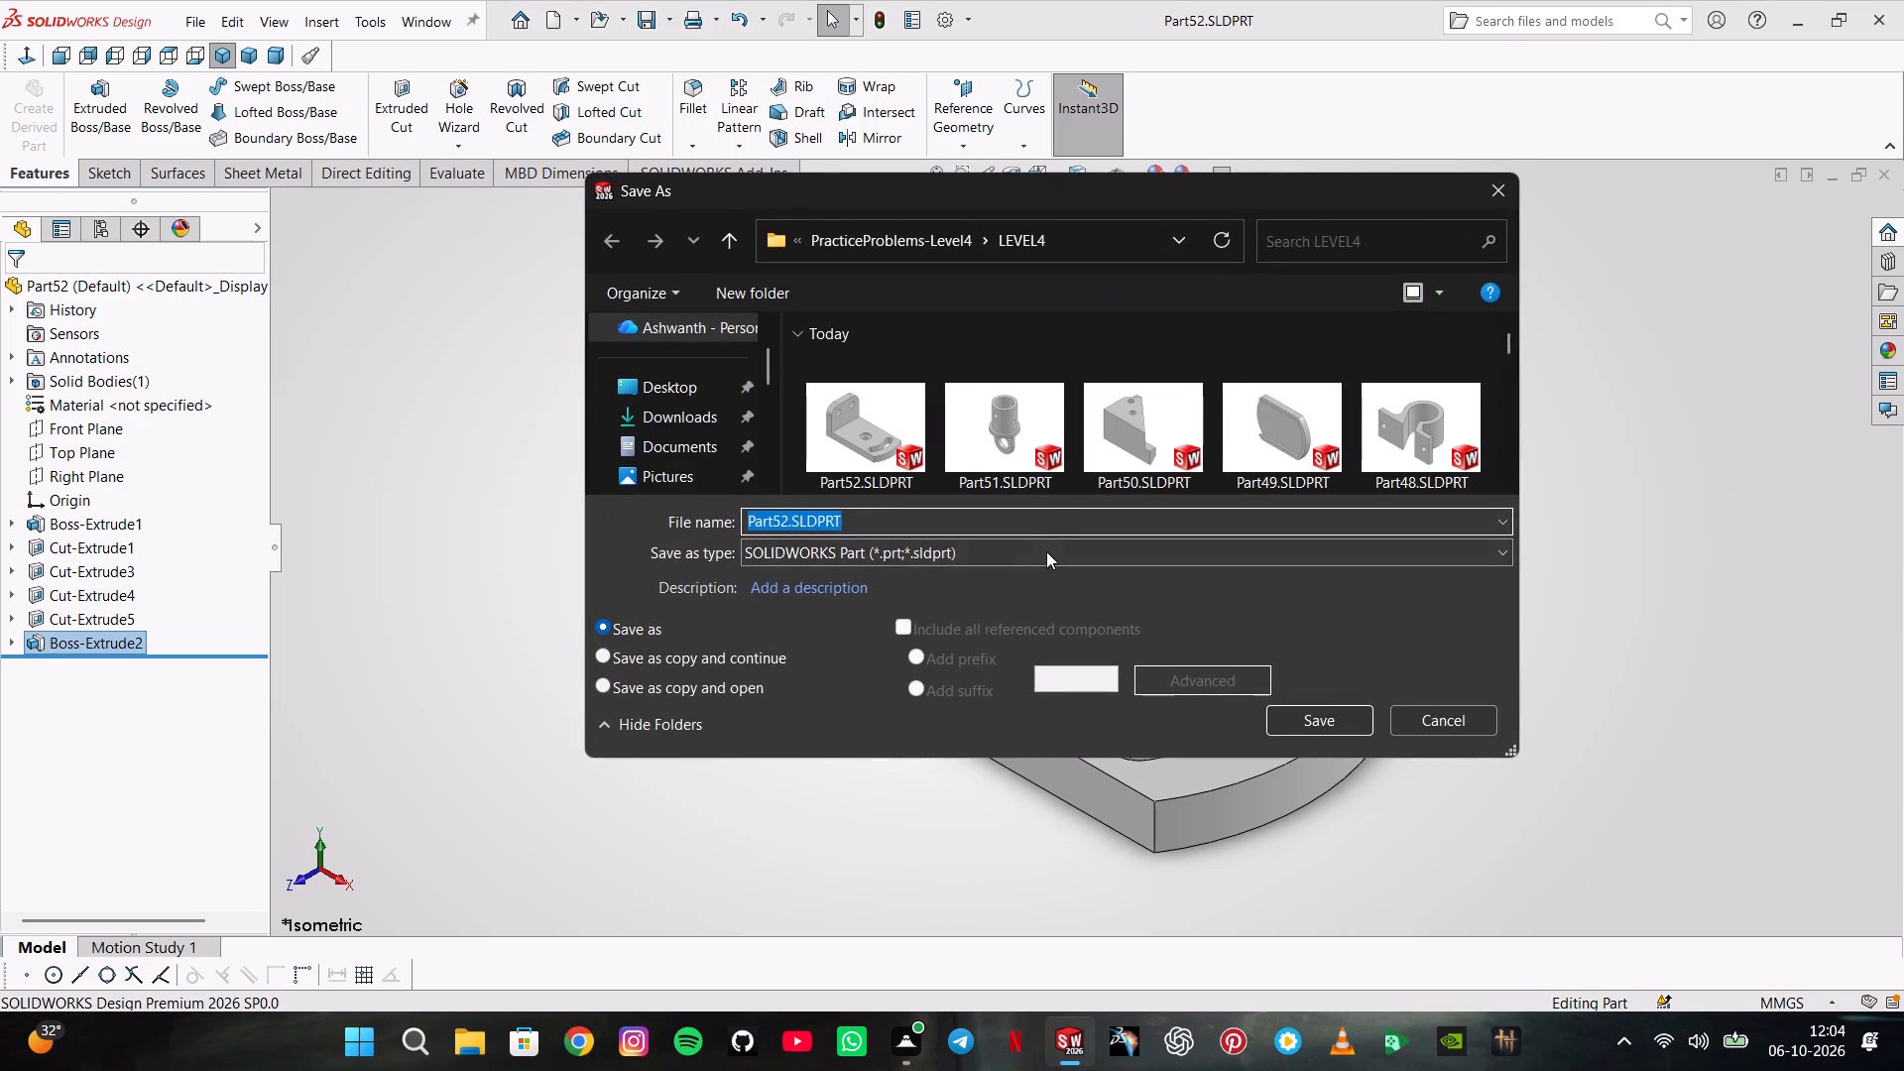
click(1046, 551)
click(1028, 188)
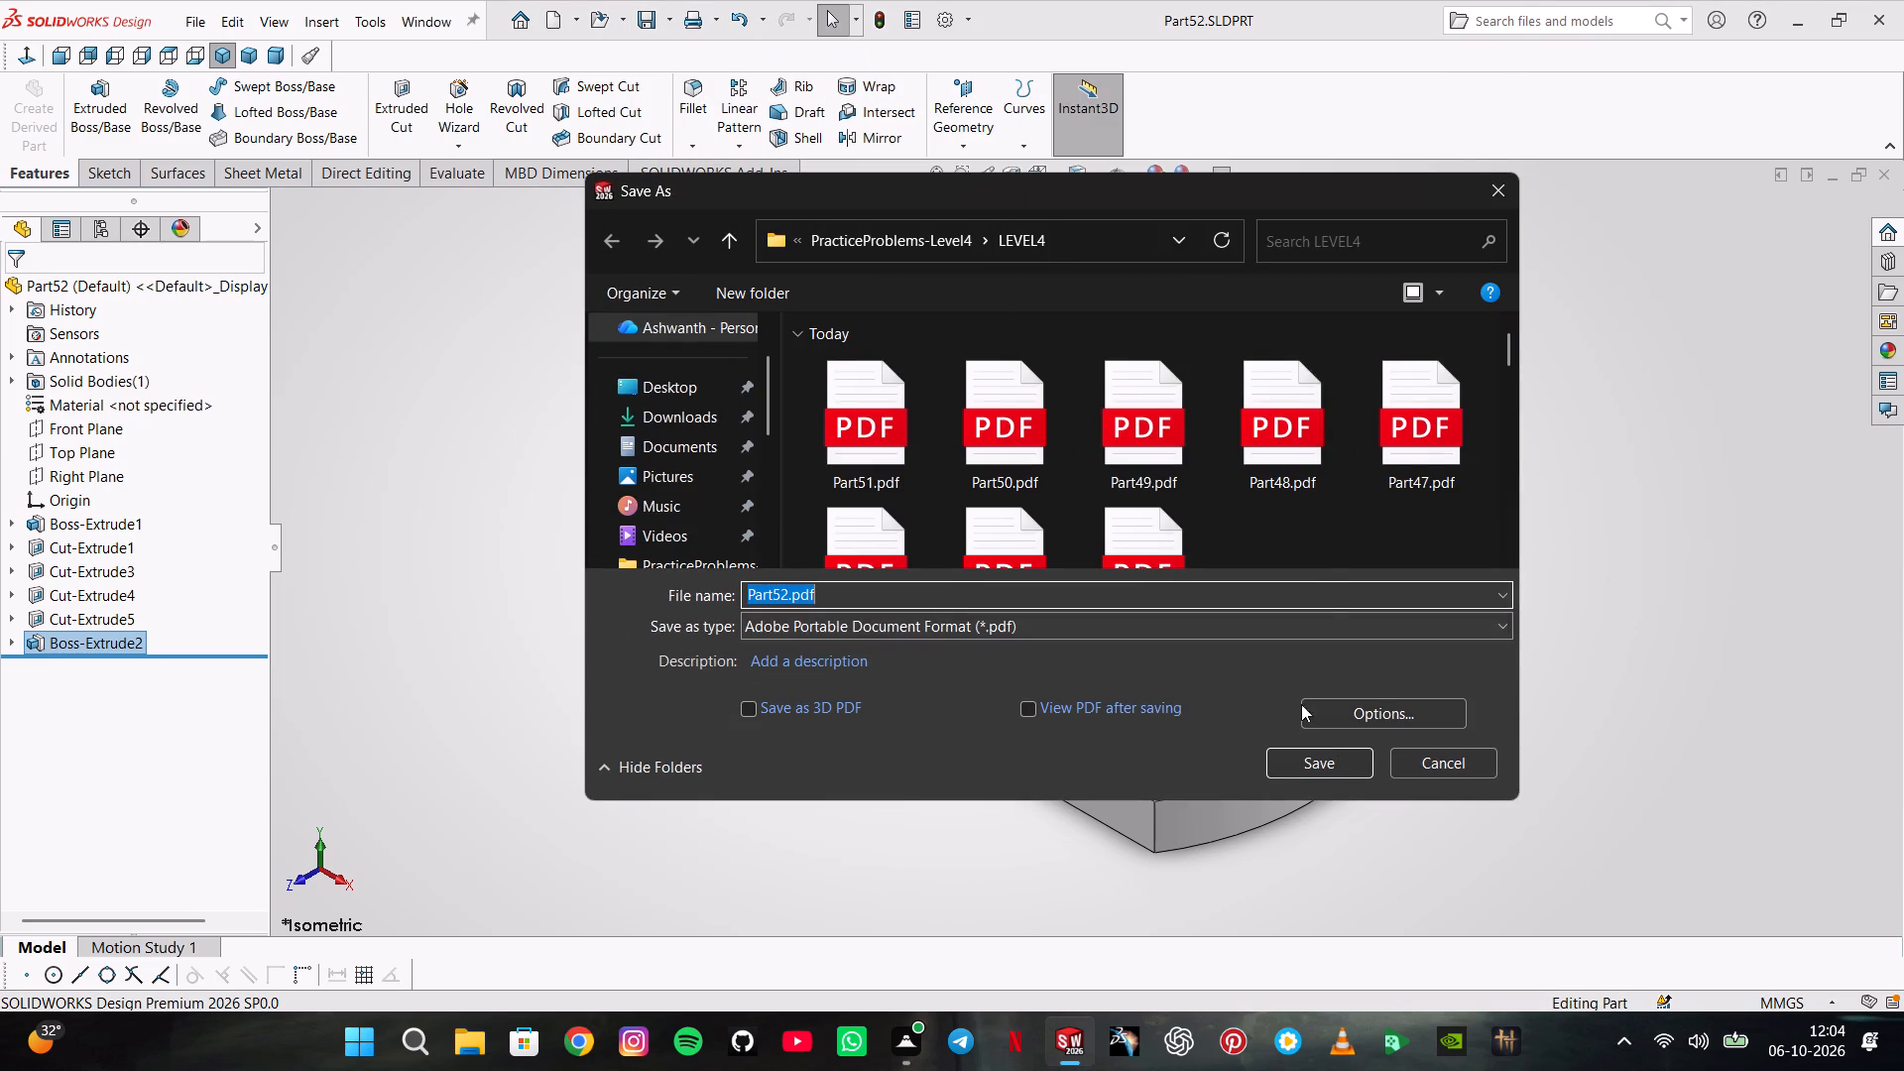
click(1302, 760)
click(915, 1031)
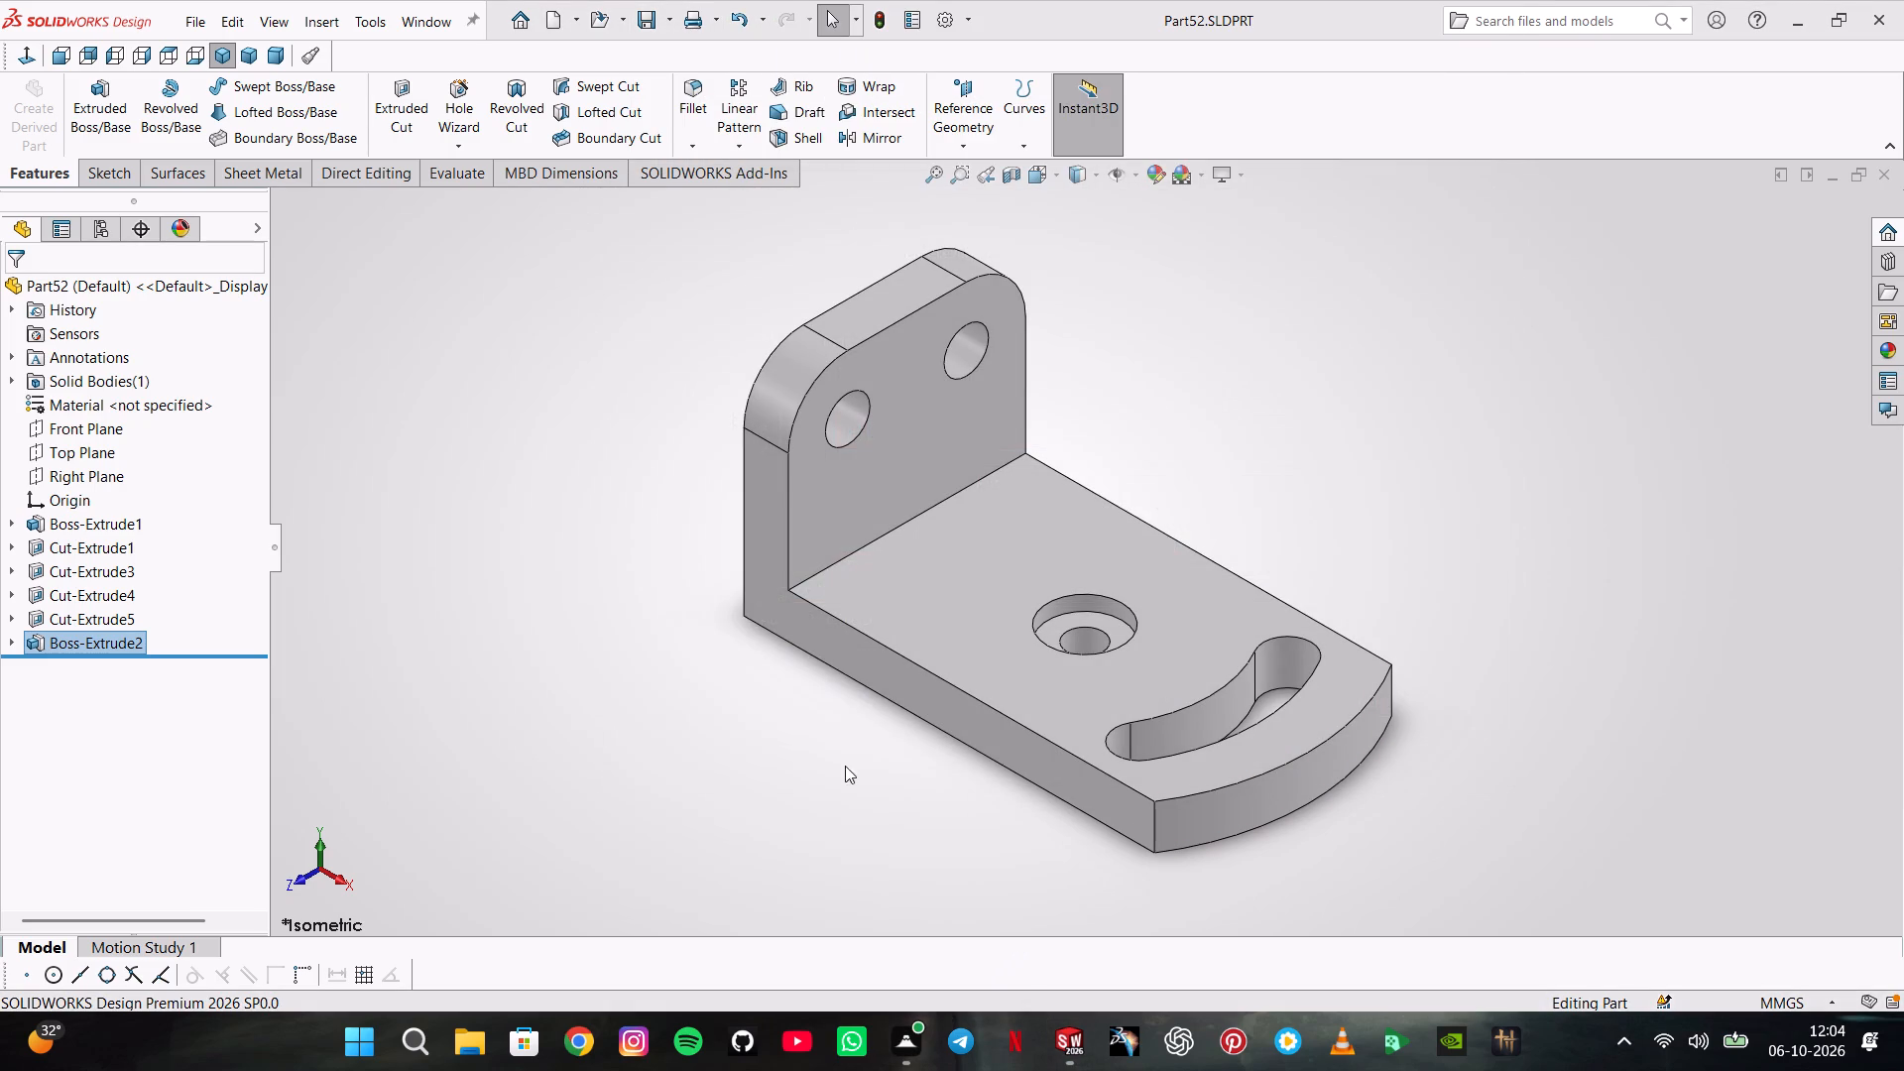